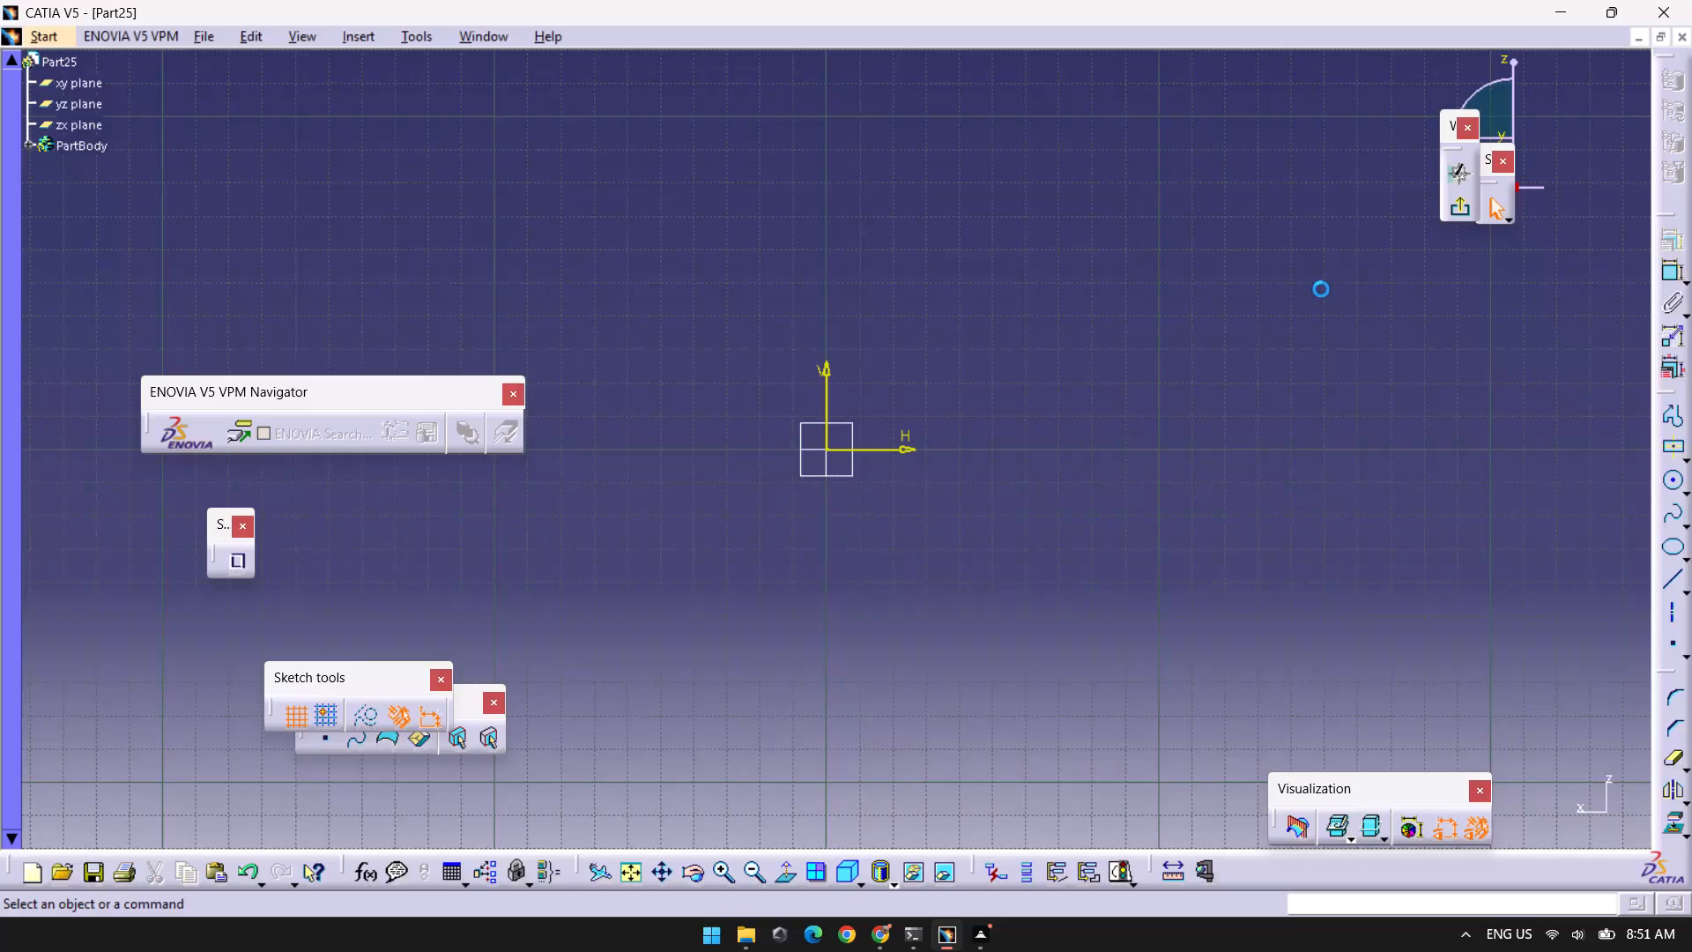
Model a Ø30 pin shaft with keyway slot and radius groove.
Sketch a circle of radius 15 mm centred on the sketch origin.
left_click(1664, 472)
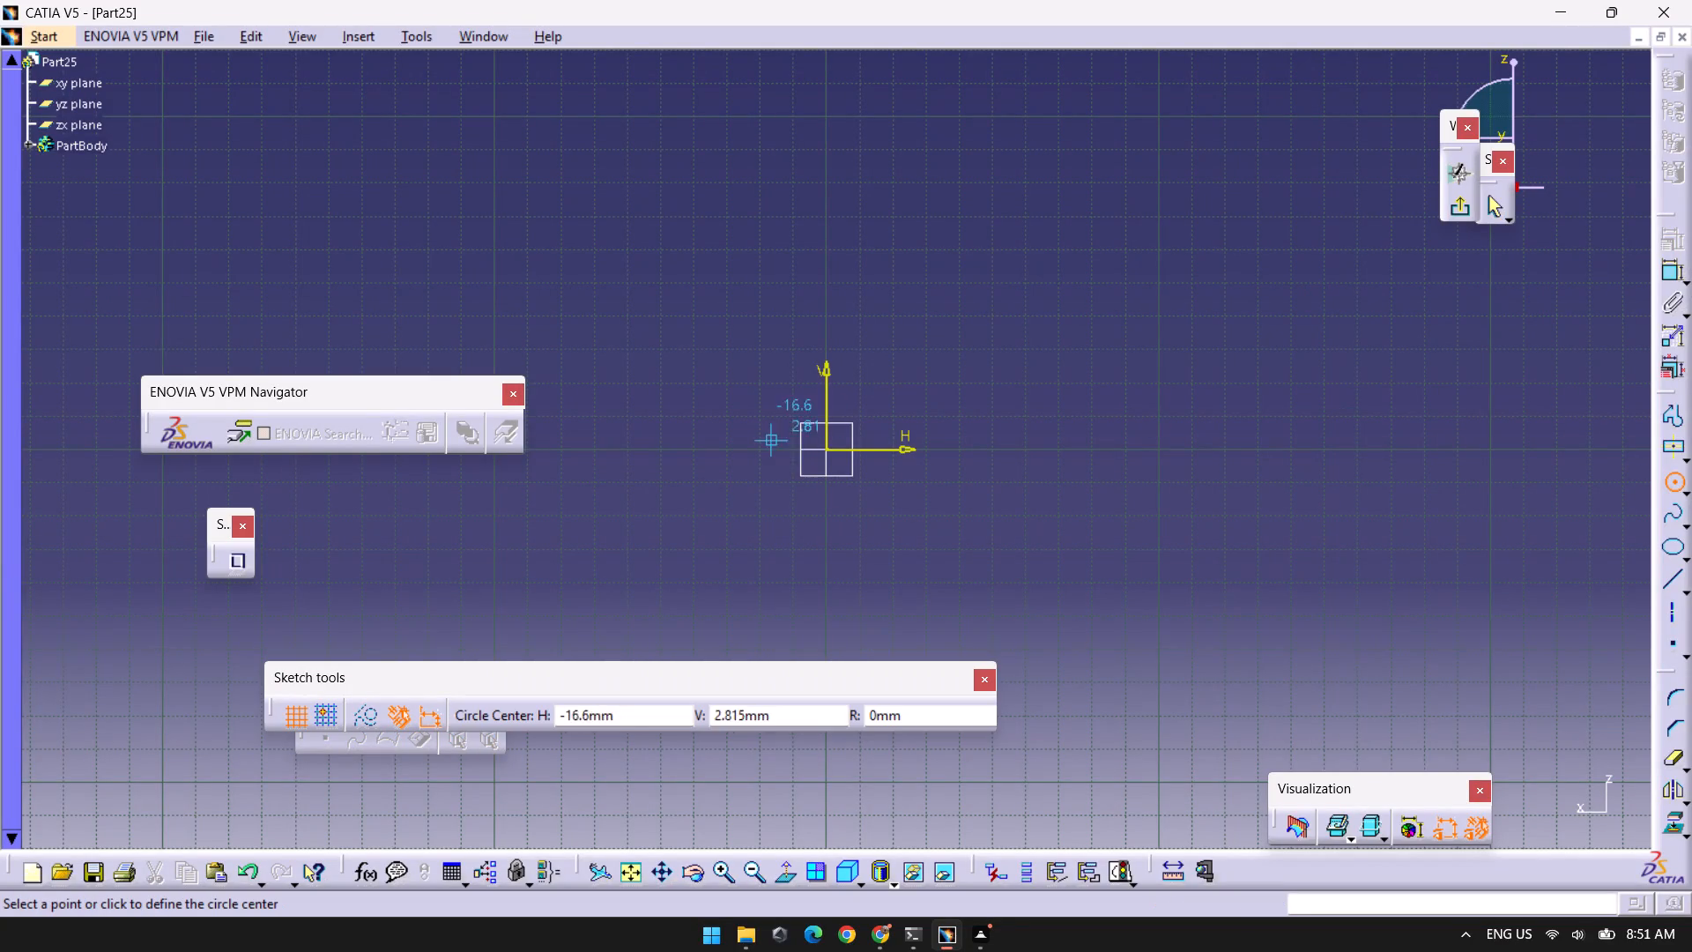
left_click(823, 447)
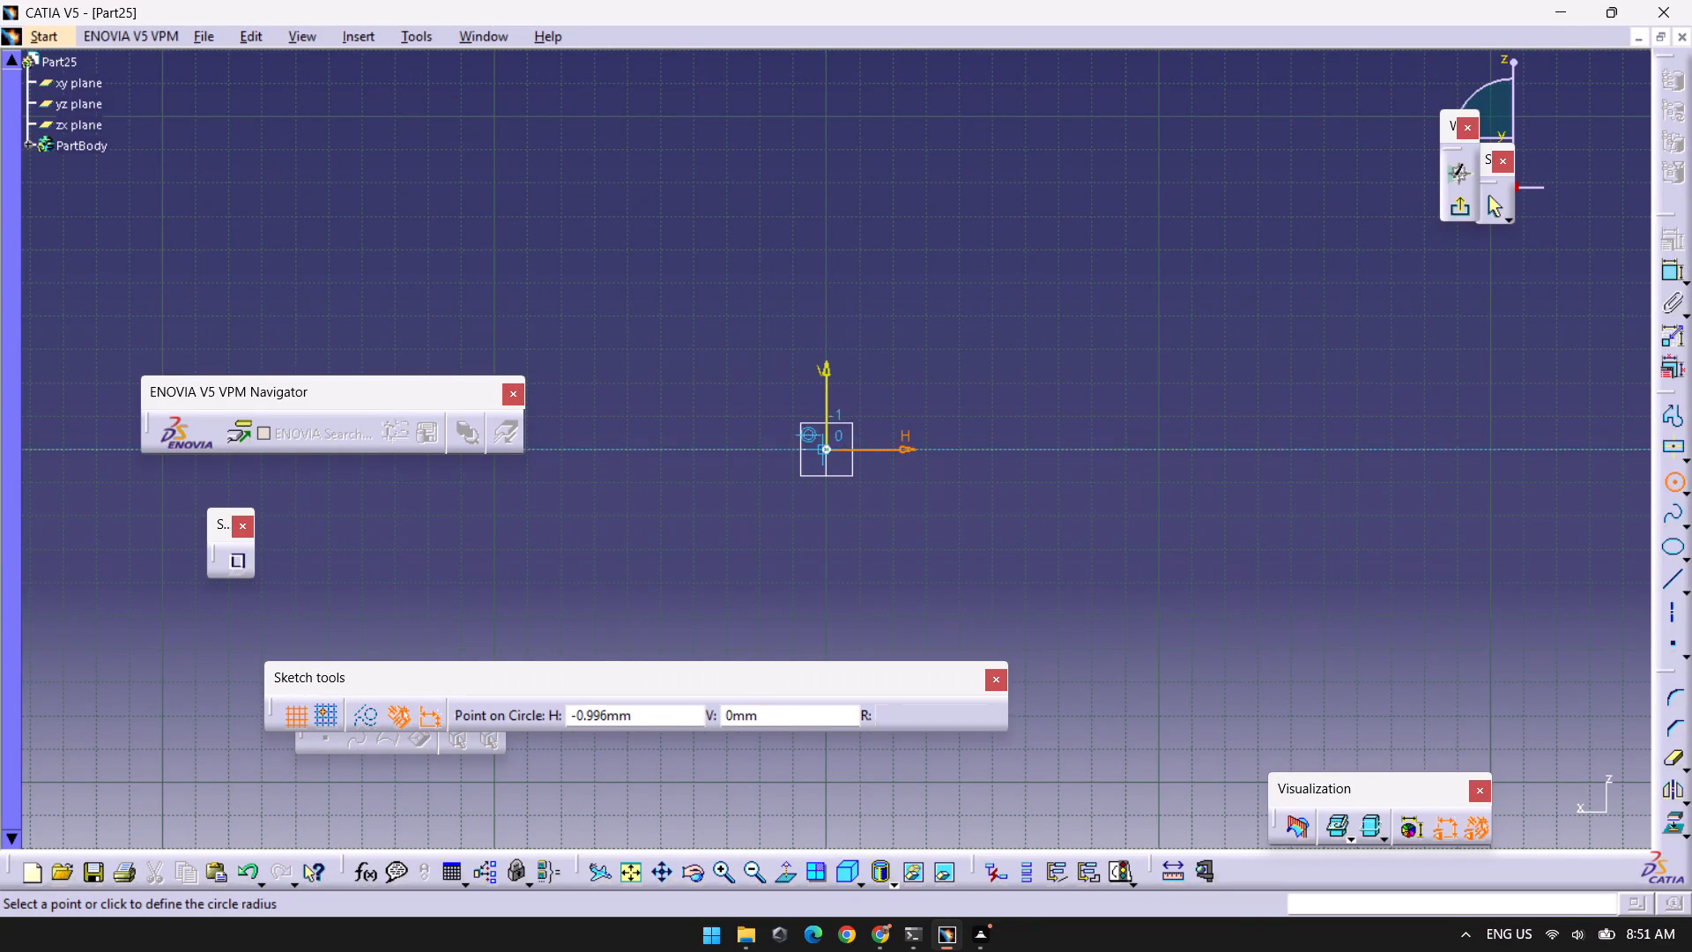
key("Tab")
key("Tab")
key("Tab")
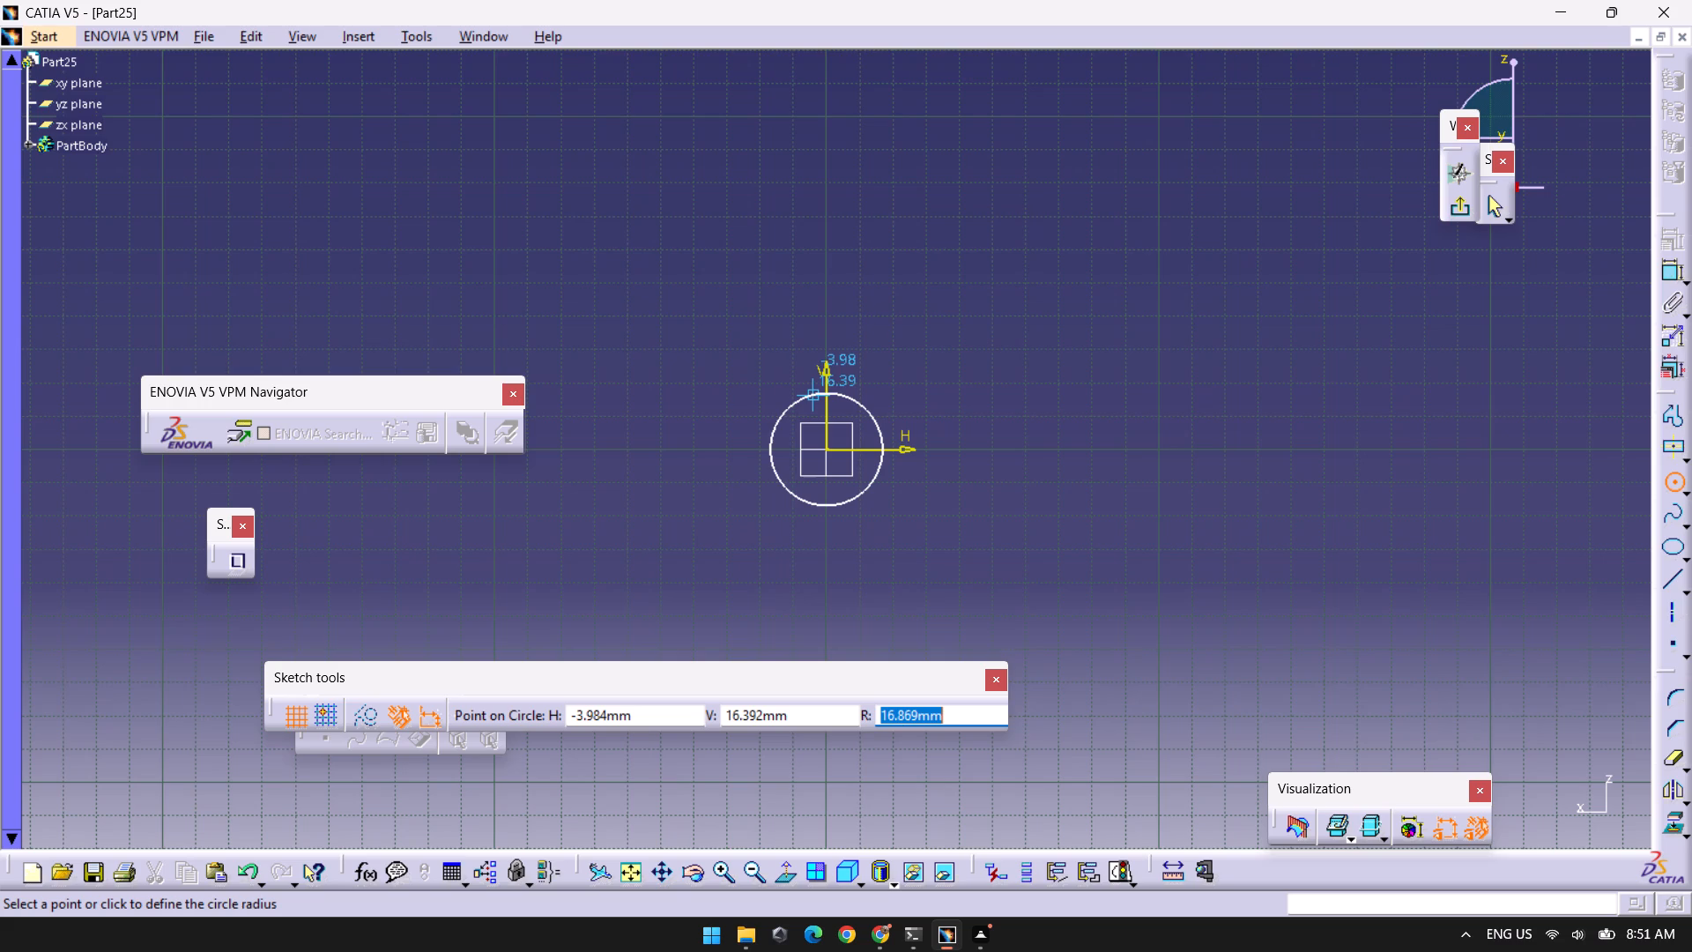
type("15")
key("Return")
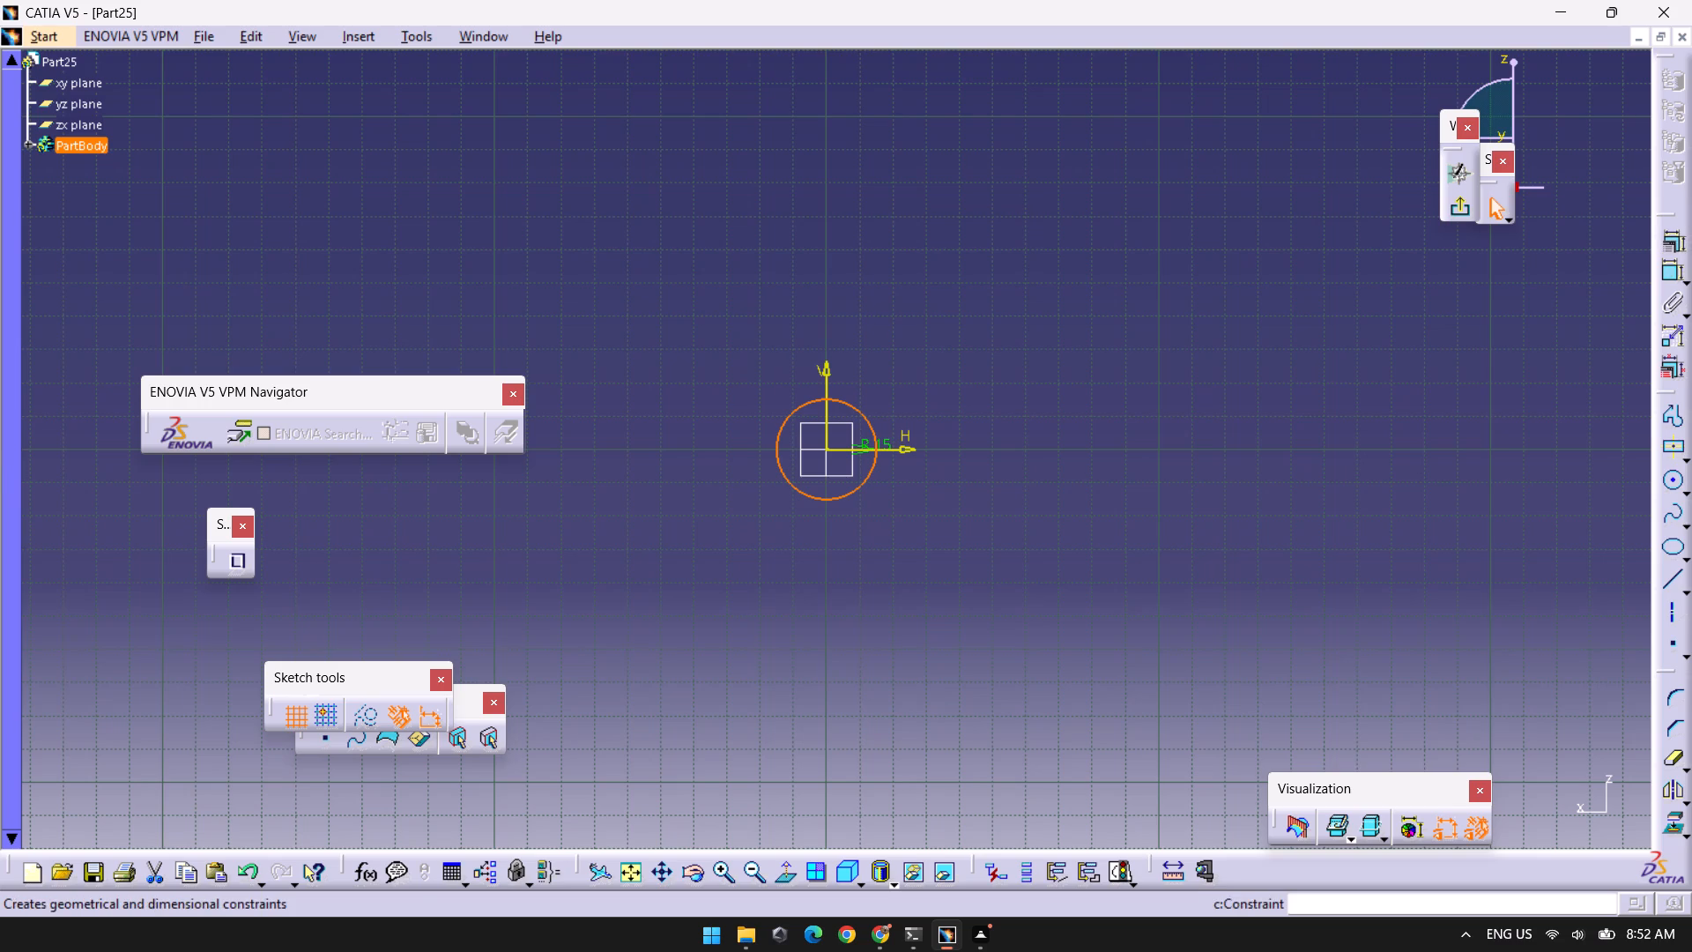
Leave the sketch and extrude the circle as an 85 mm long pad.
left_click(1466, 206)
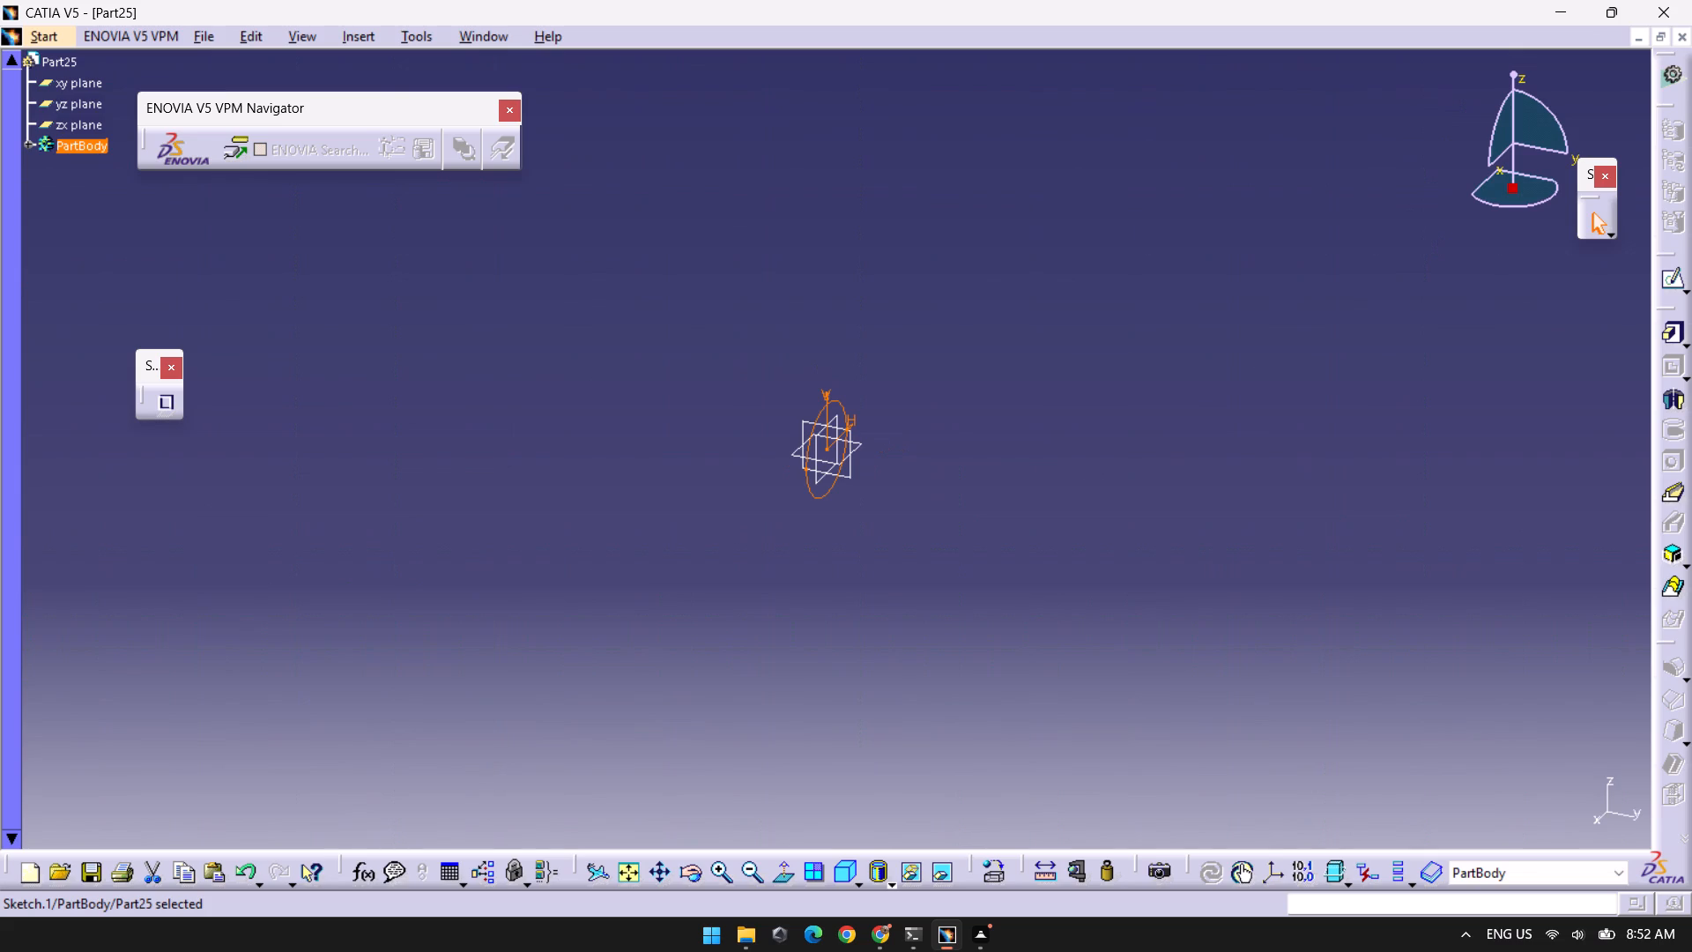
left_click(1671, 337)
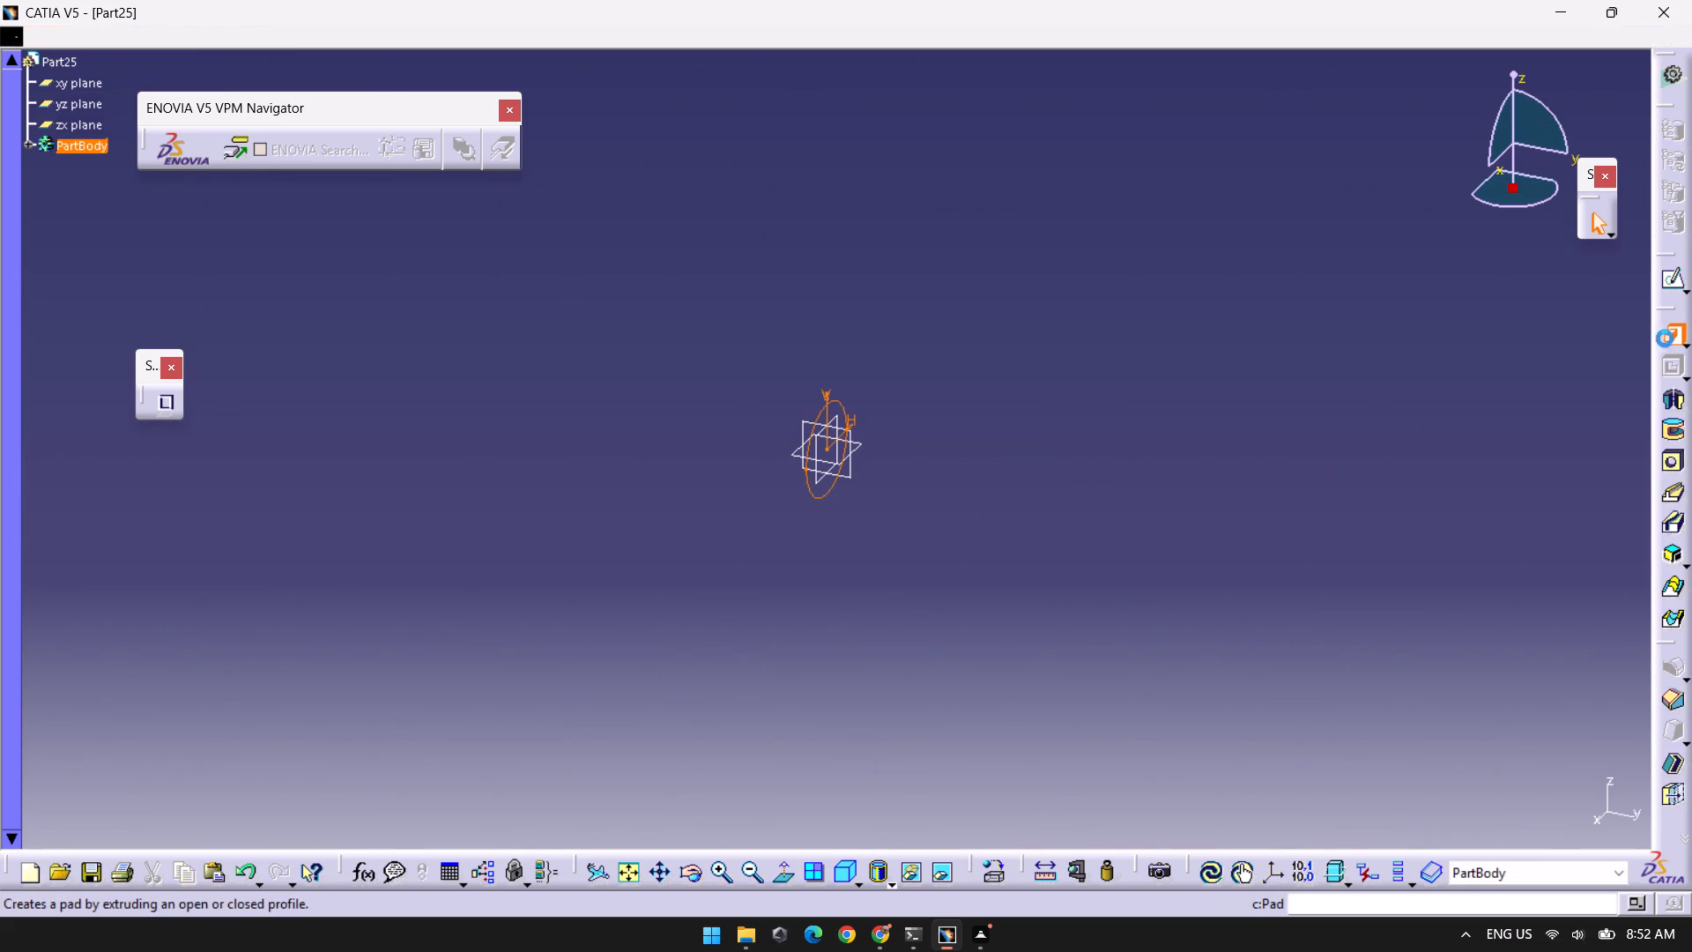
type("85")
key("Return")
left_click(1177, 576)
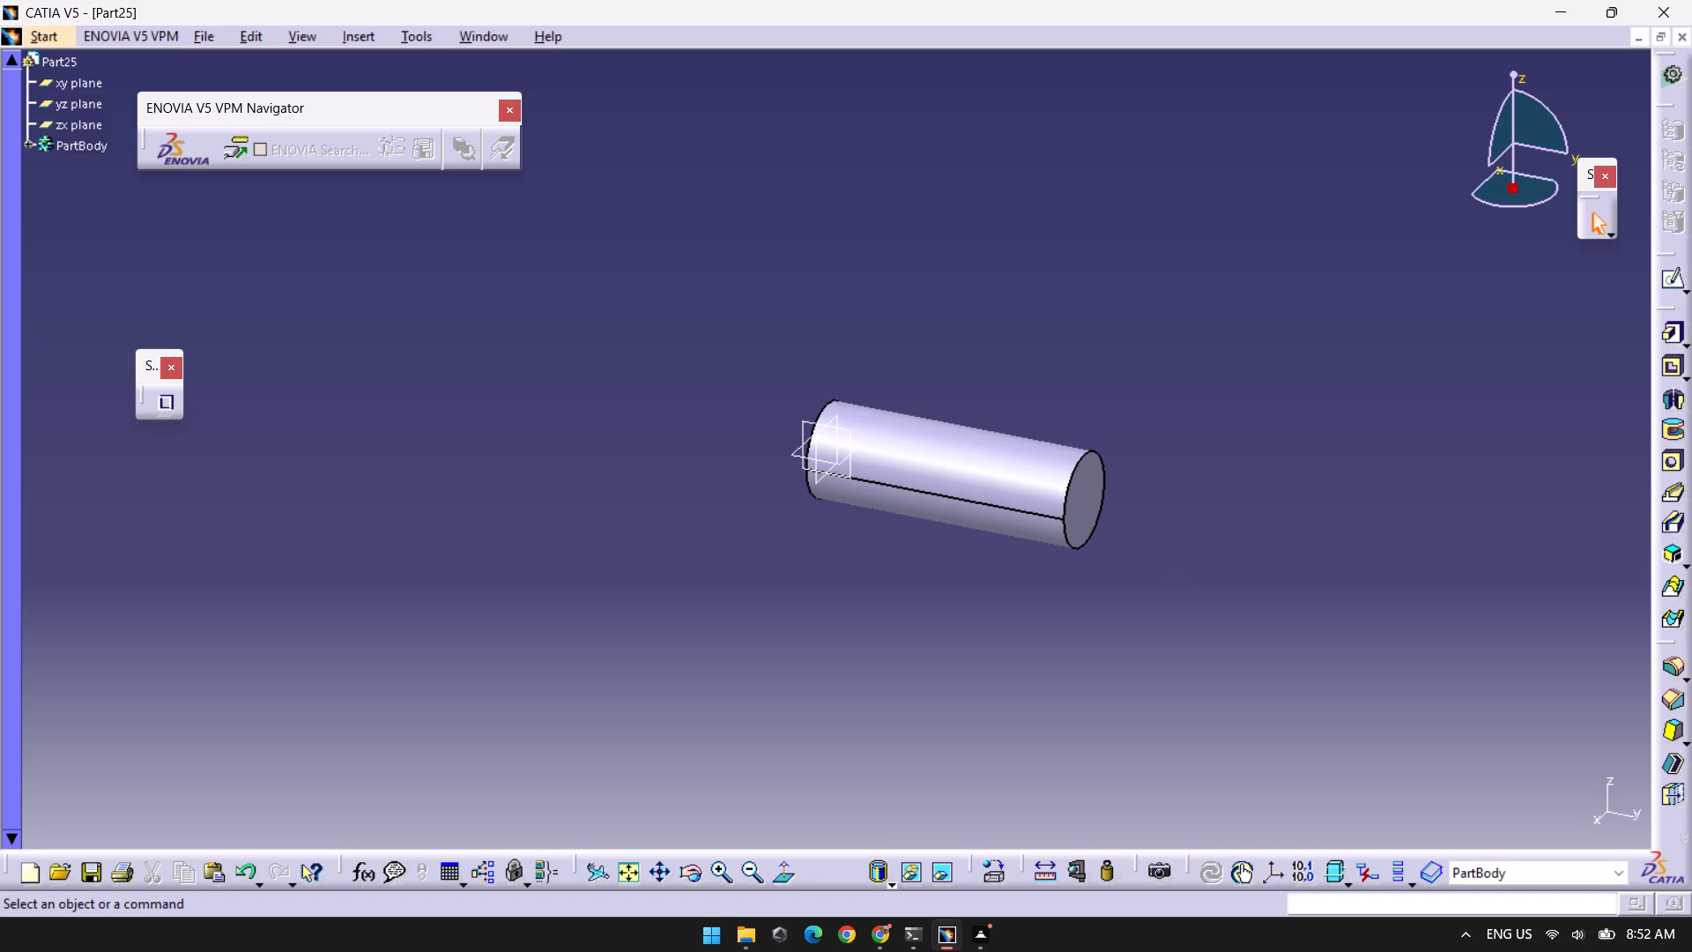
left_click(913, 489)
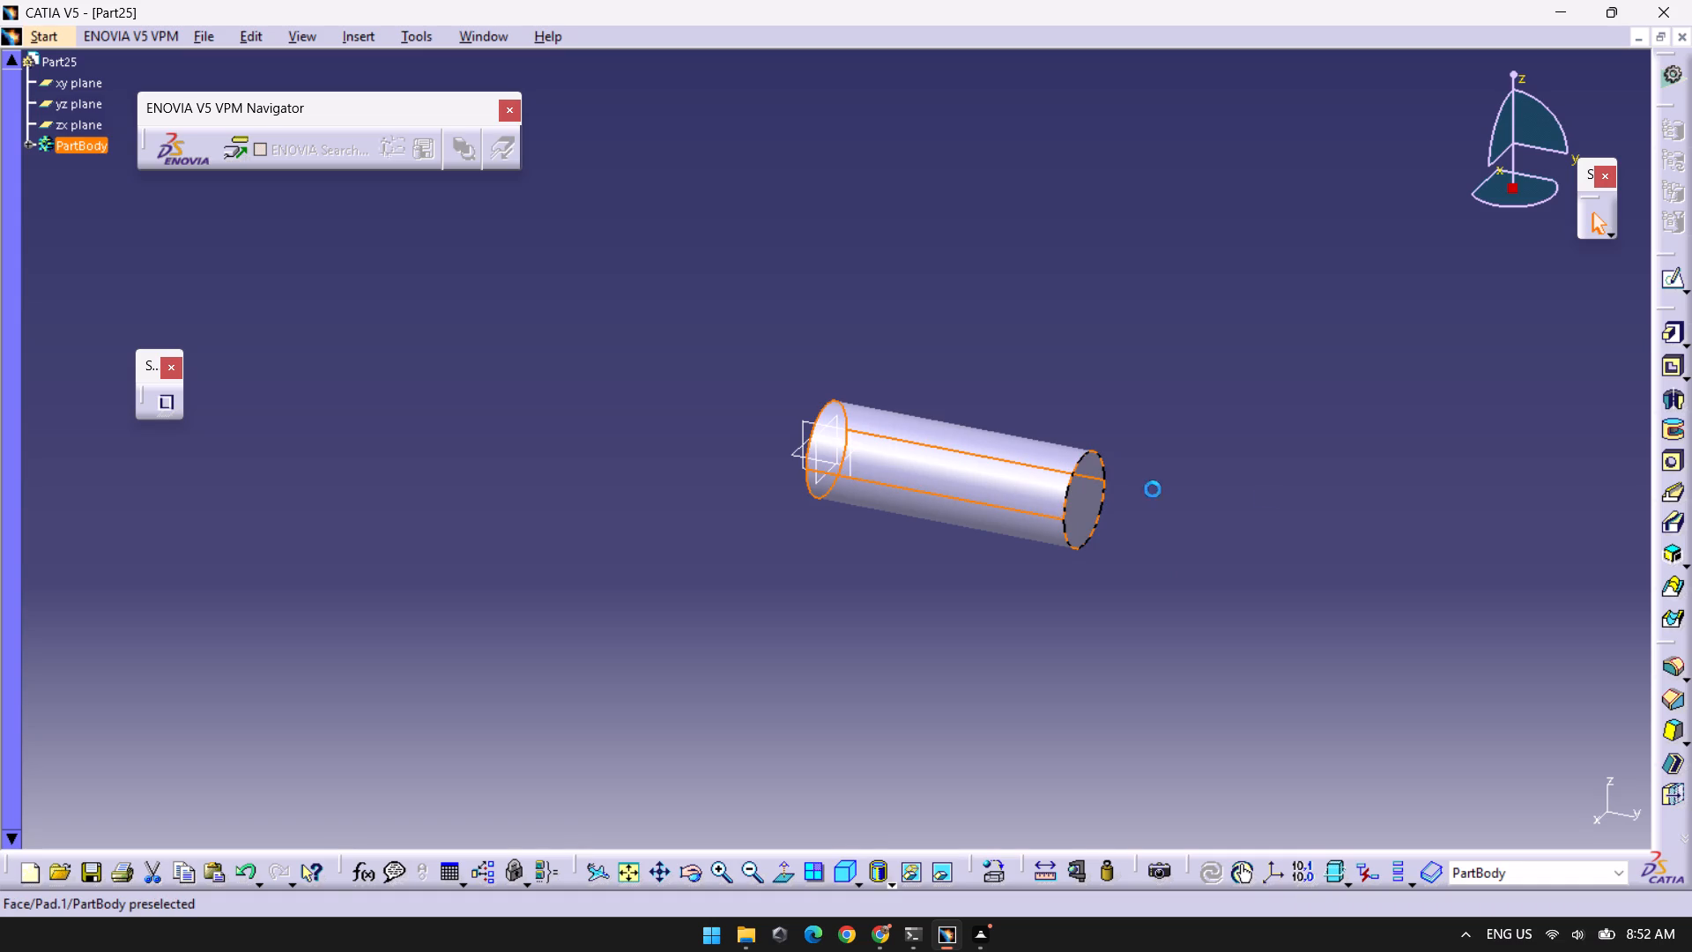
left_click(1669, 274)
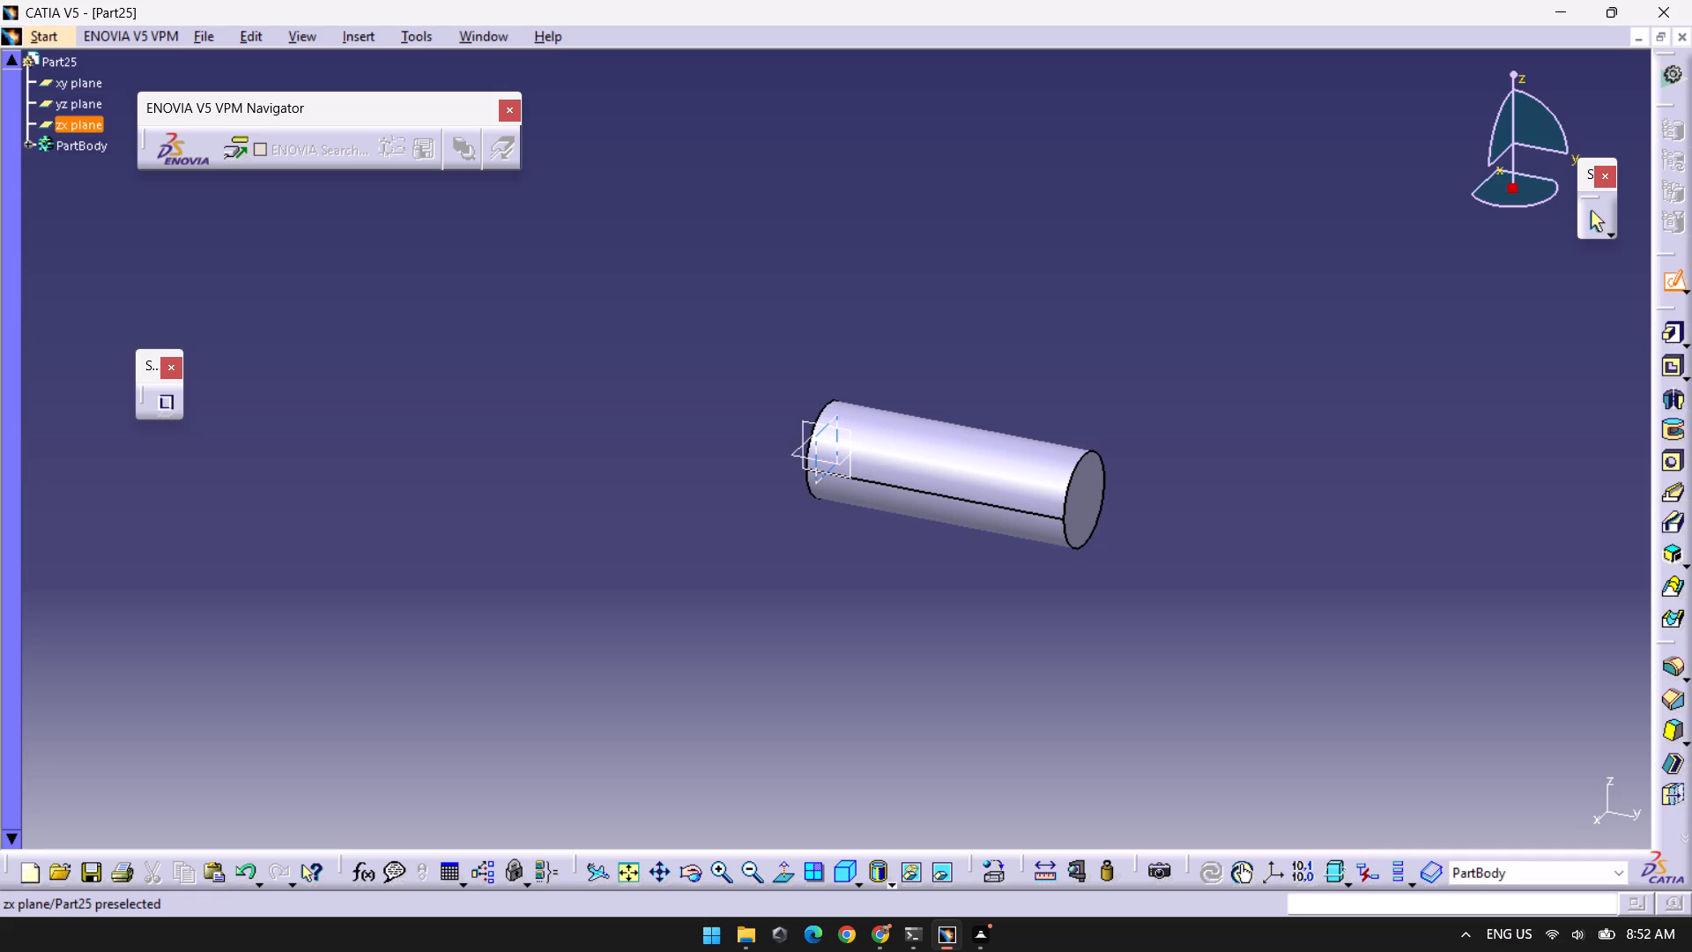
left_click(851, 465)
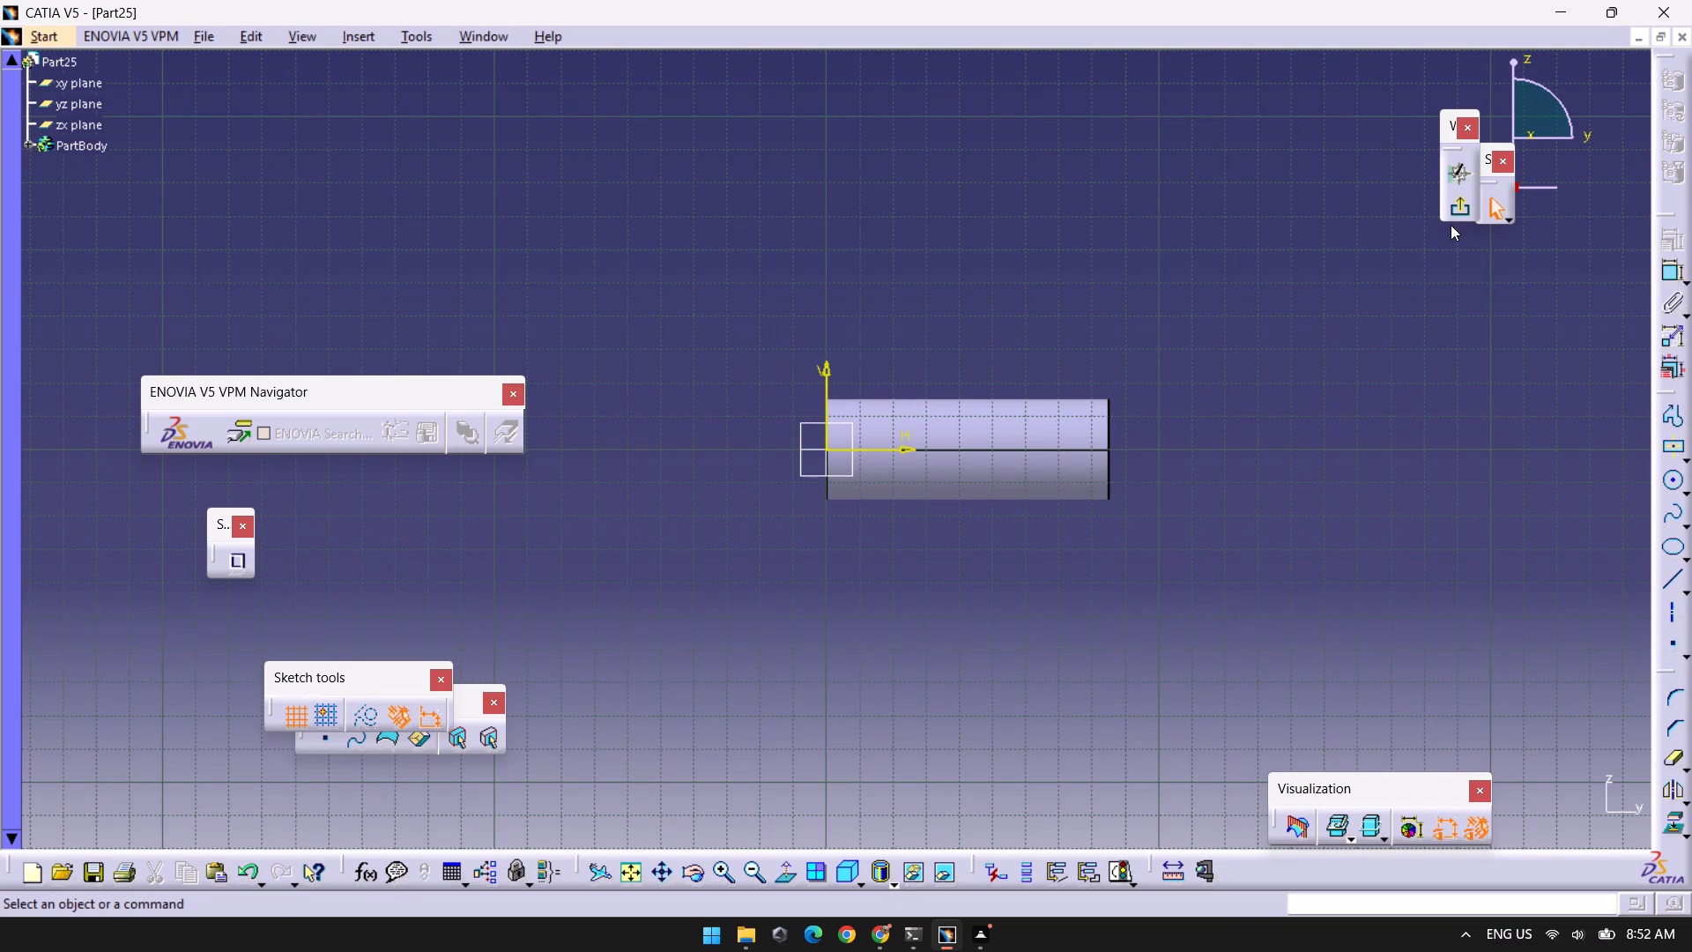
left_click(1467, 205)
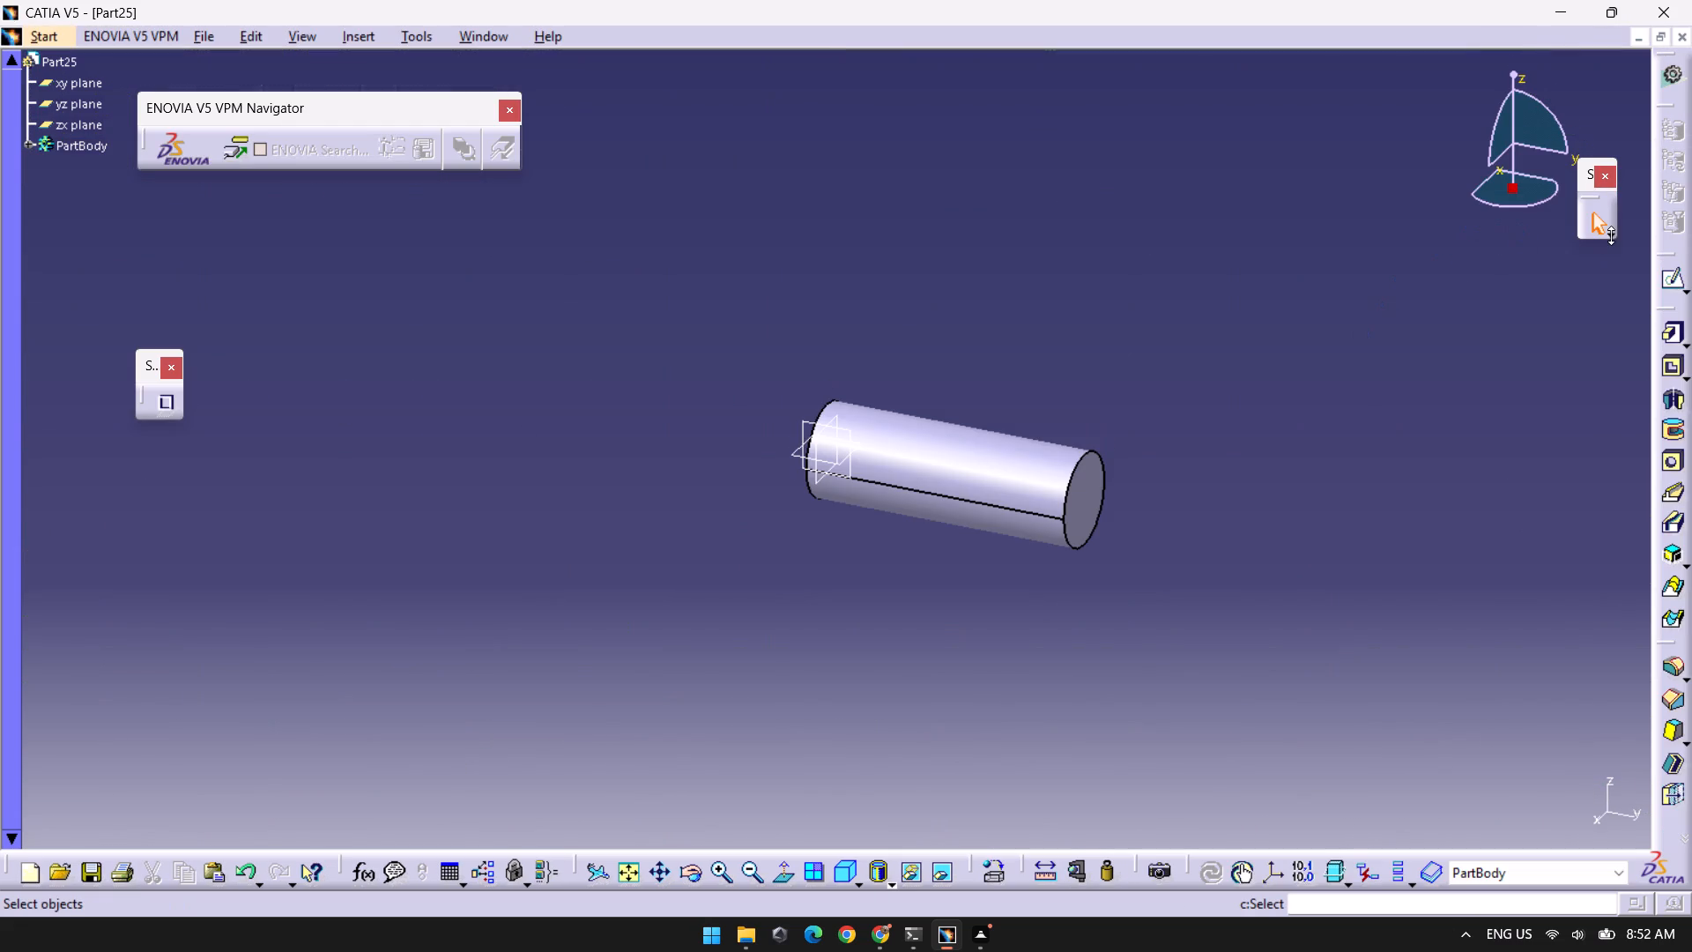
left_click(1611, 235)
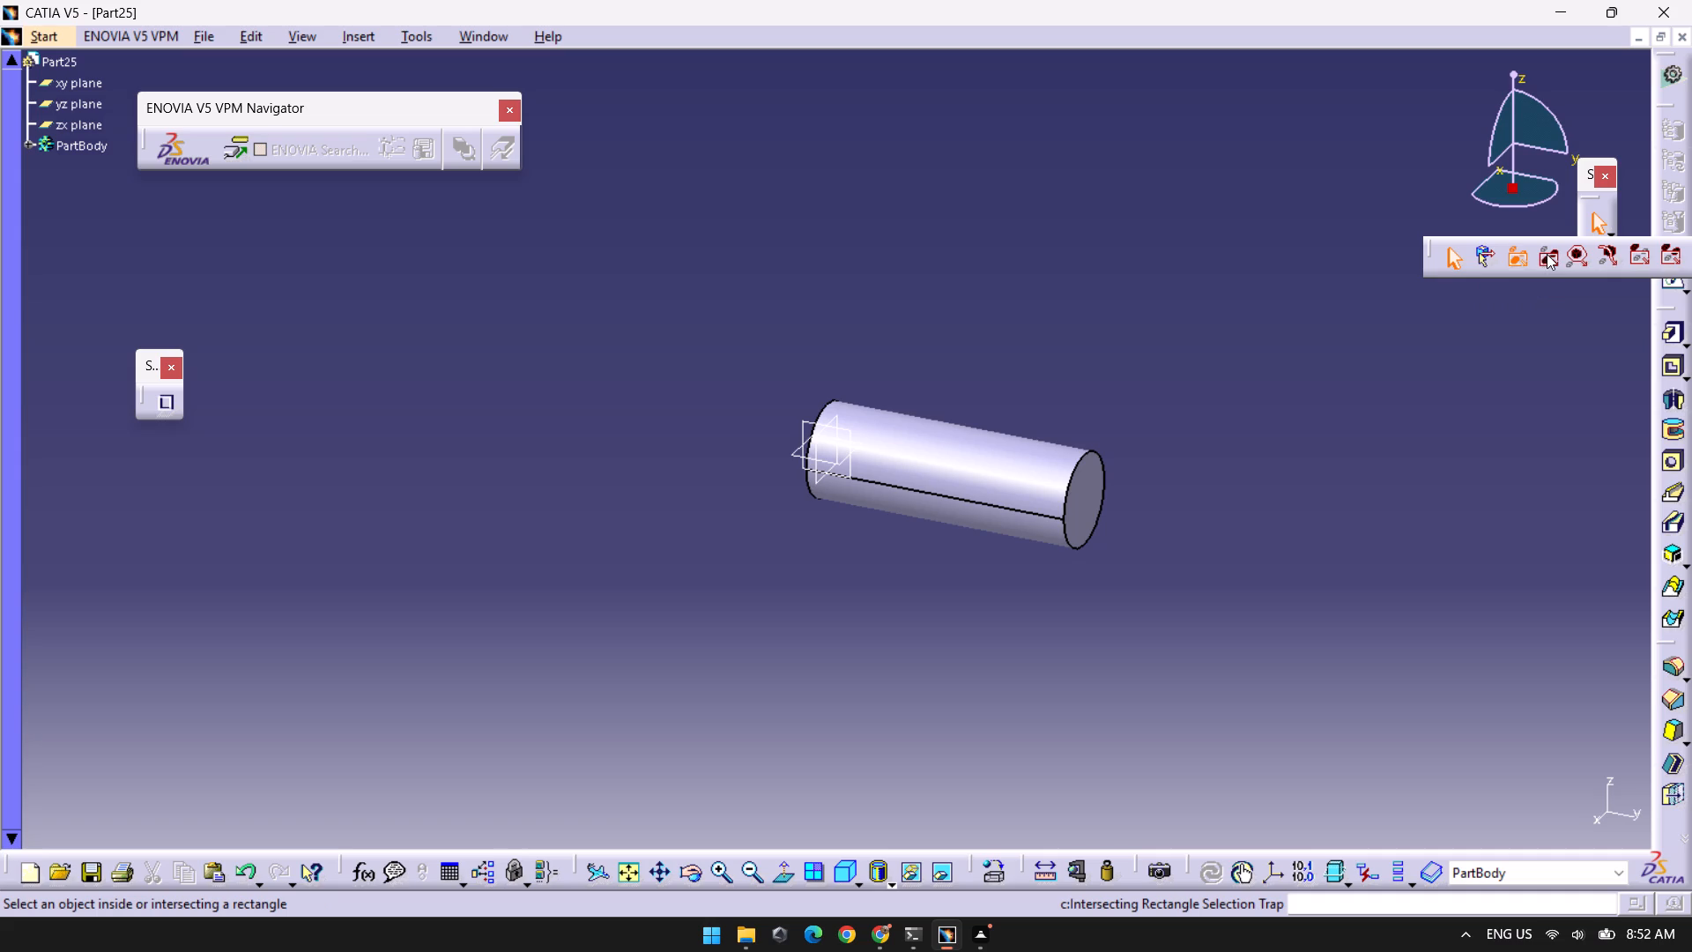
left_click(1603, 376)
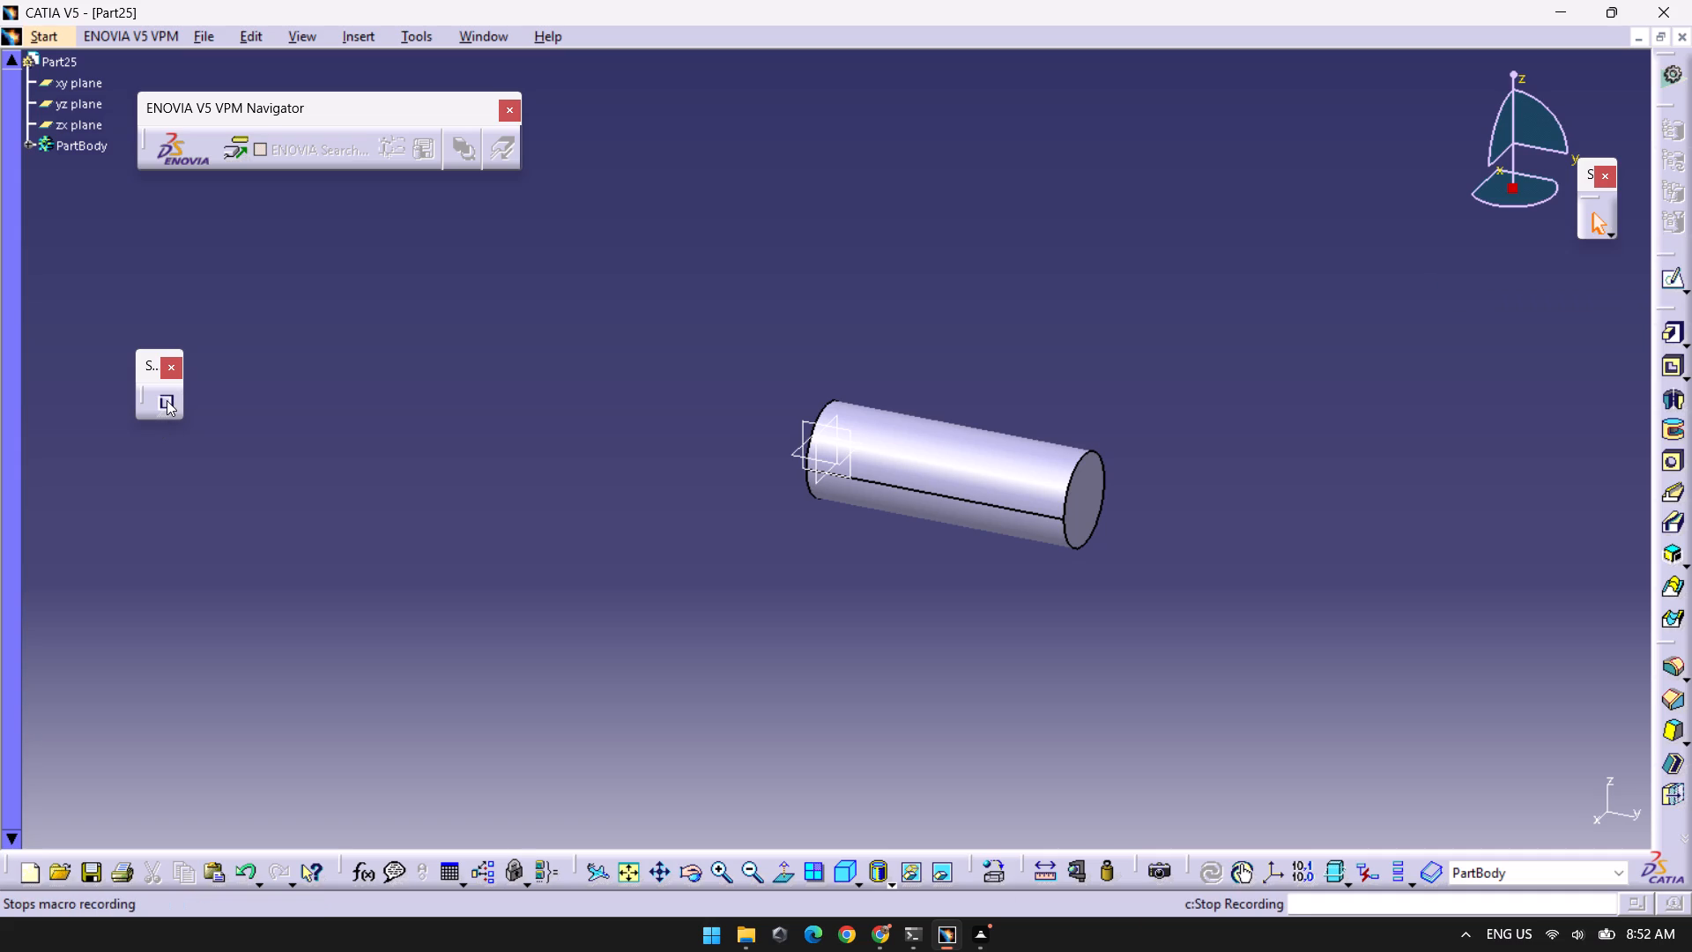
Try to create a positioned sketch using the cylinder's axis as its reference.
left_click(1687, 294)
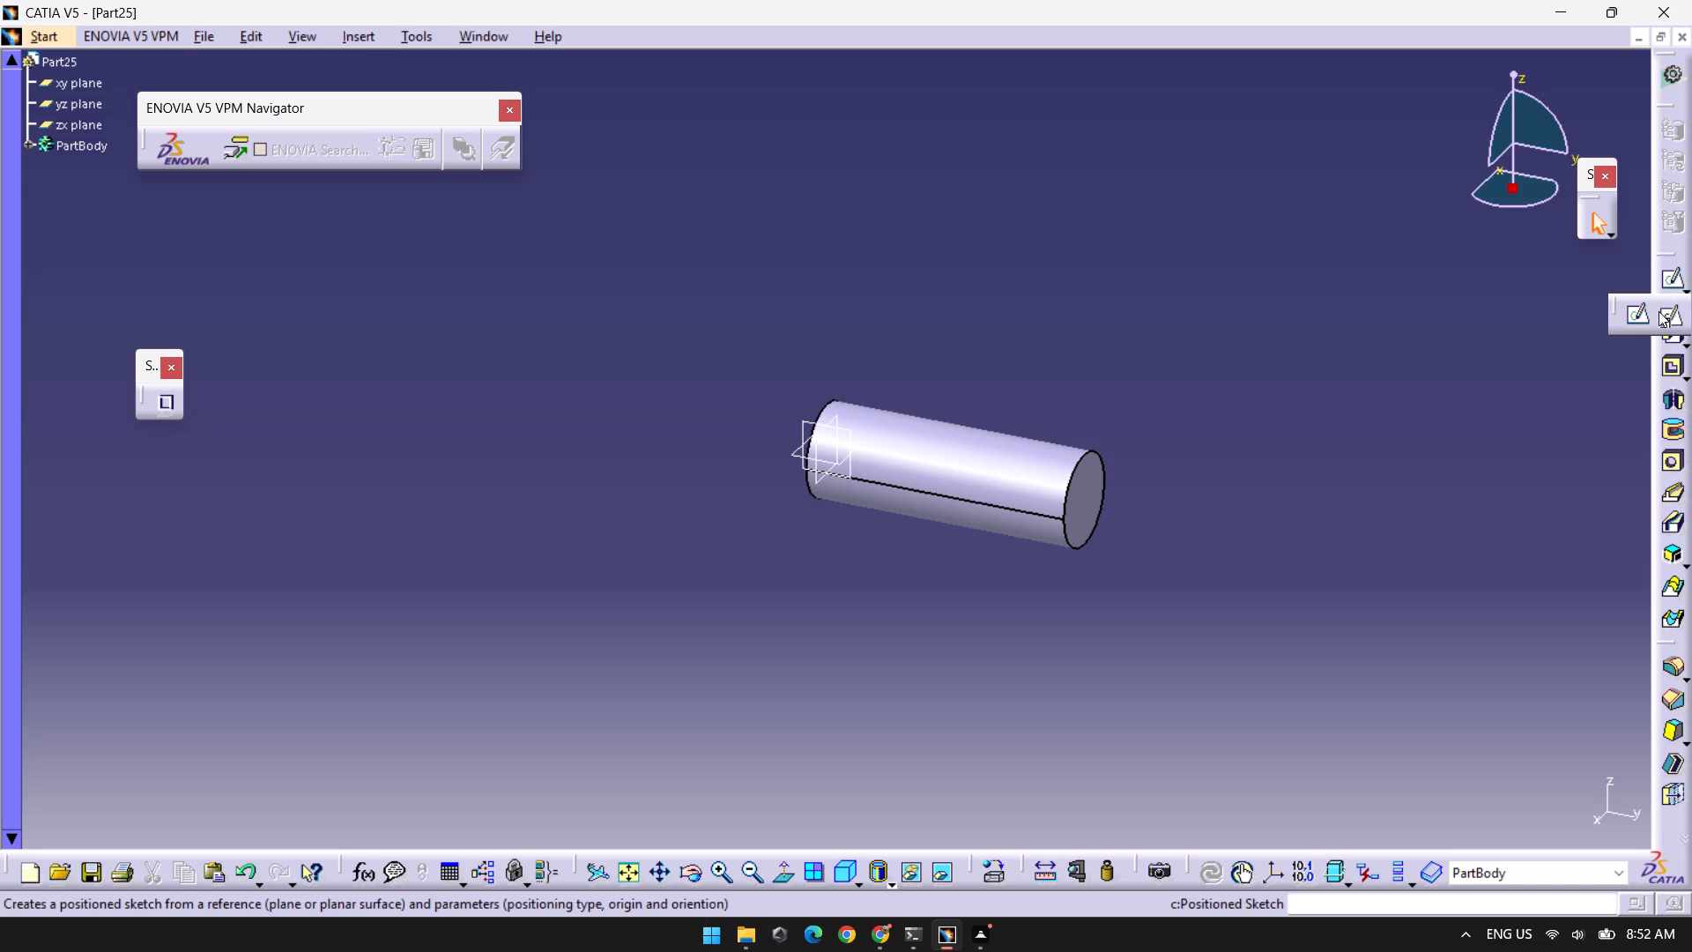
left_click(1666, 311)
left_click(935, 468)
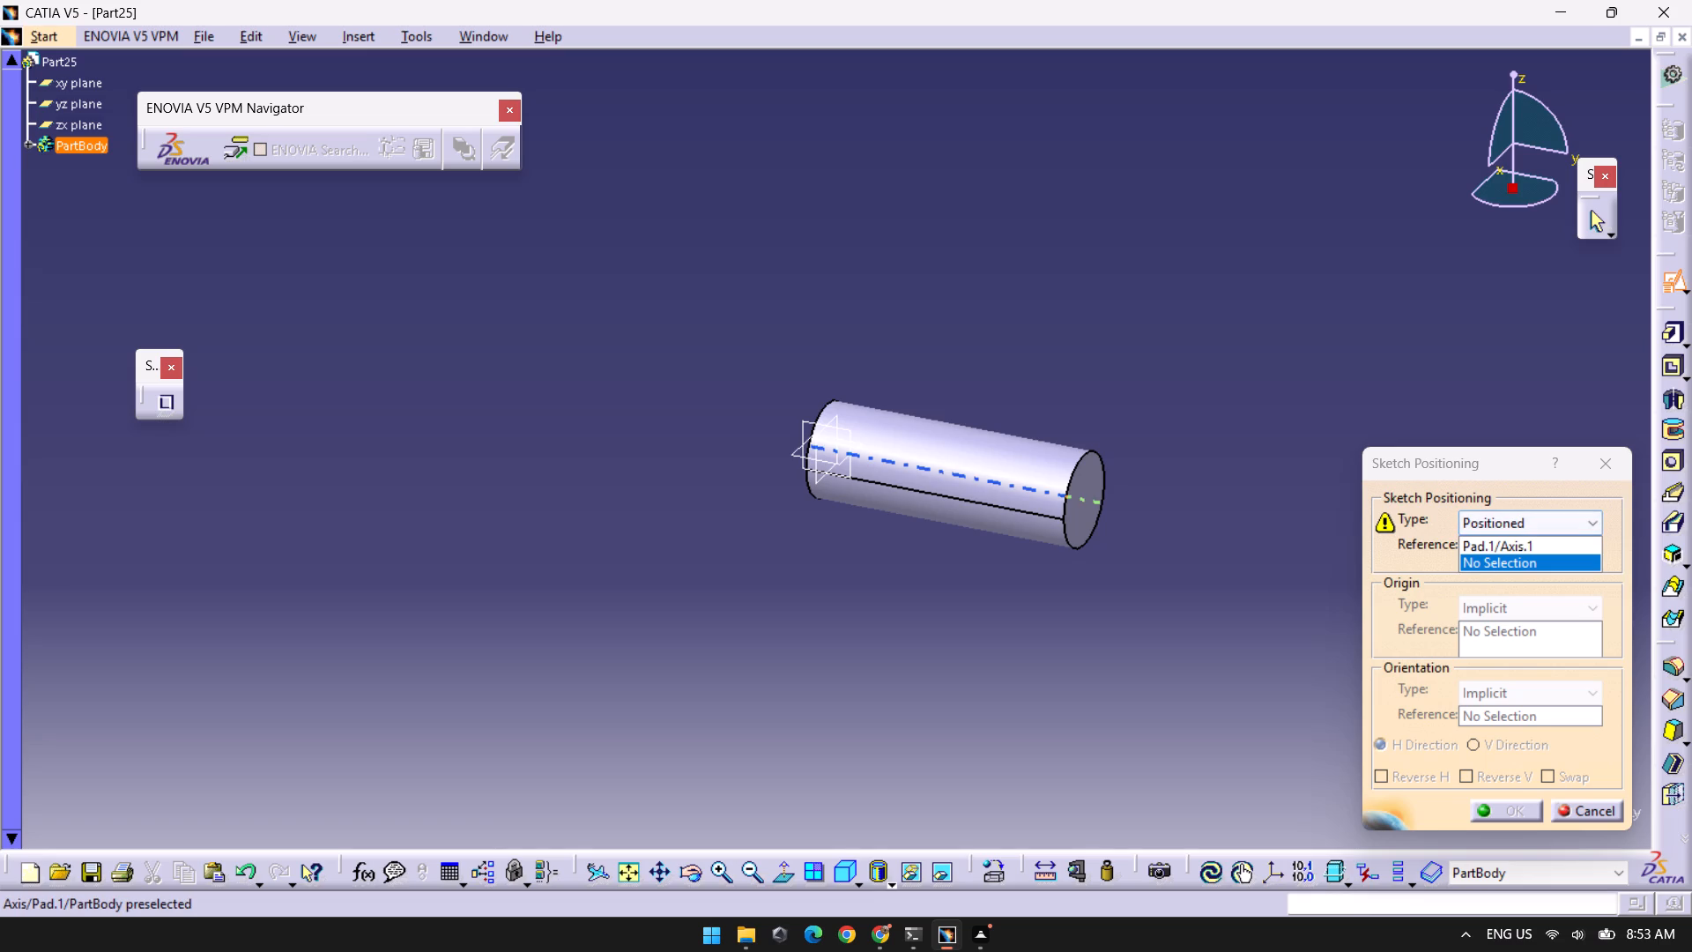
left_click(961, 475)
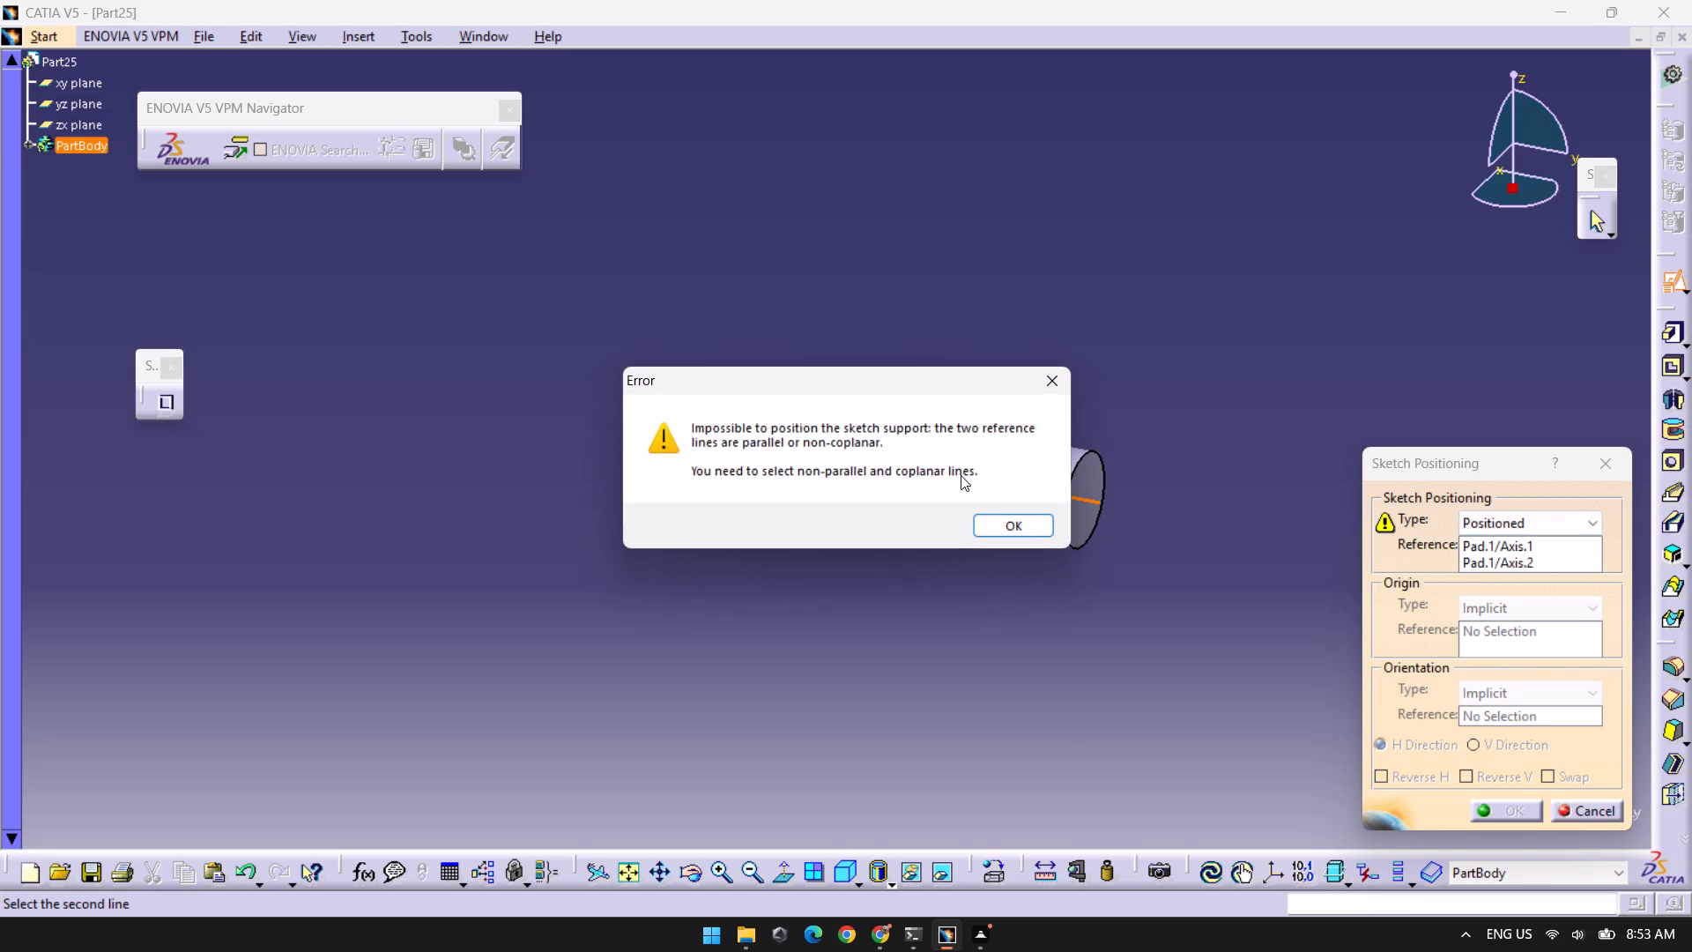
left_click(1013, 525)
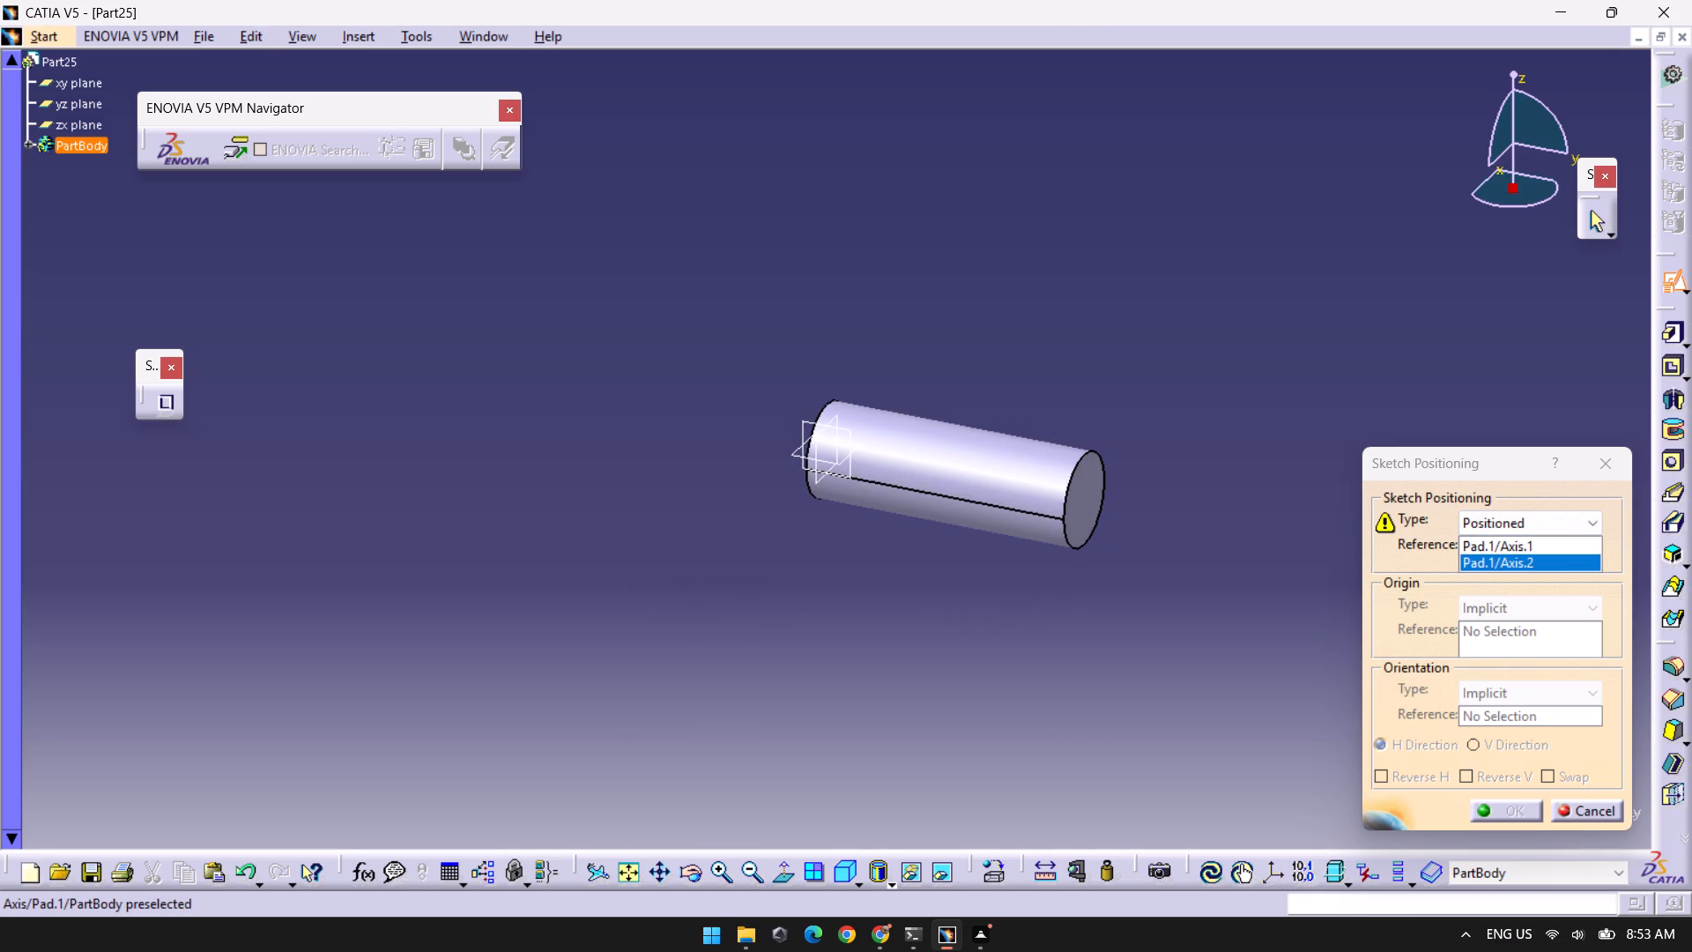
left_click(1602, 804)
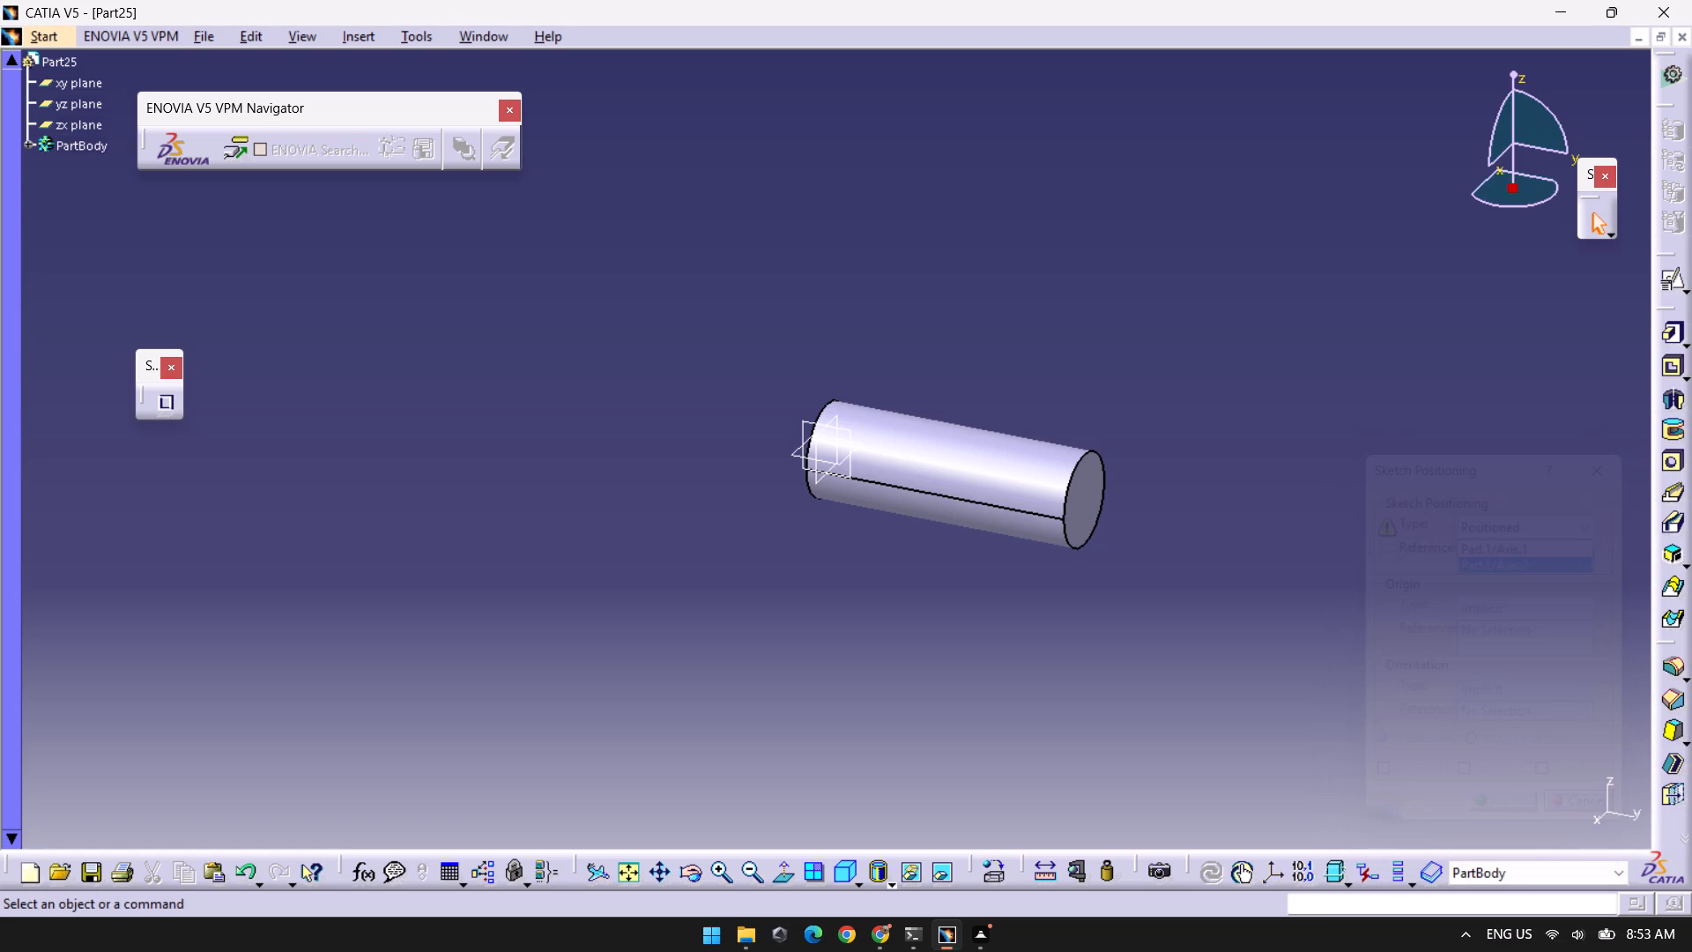
Undock the dress-up and surface-based feature tool groups so they float in the workspace beside the cylinder.
left_click_drag(1662, 653, 1547, 510)
left_click_drag(1547, 510, 1544, 435)
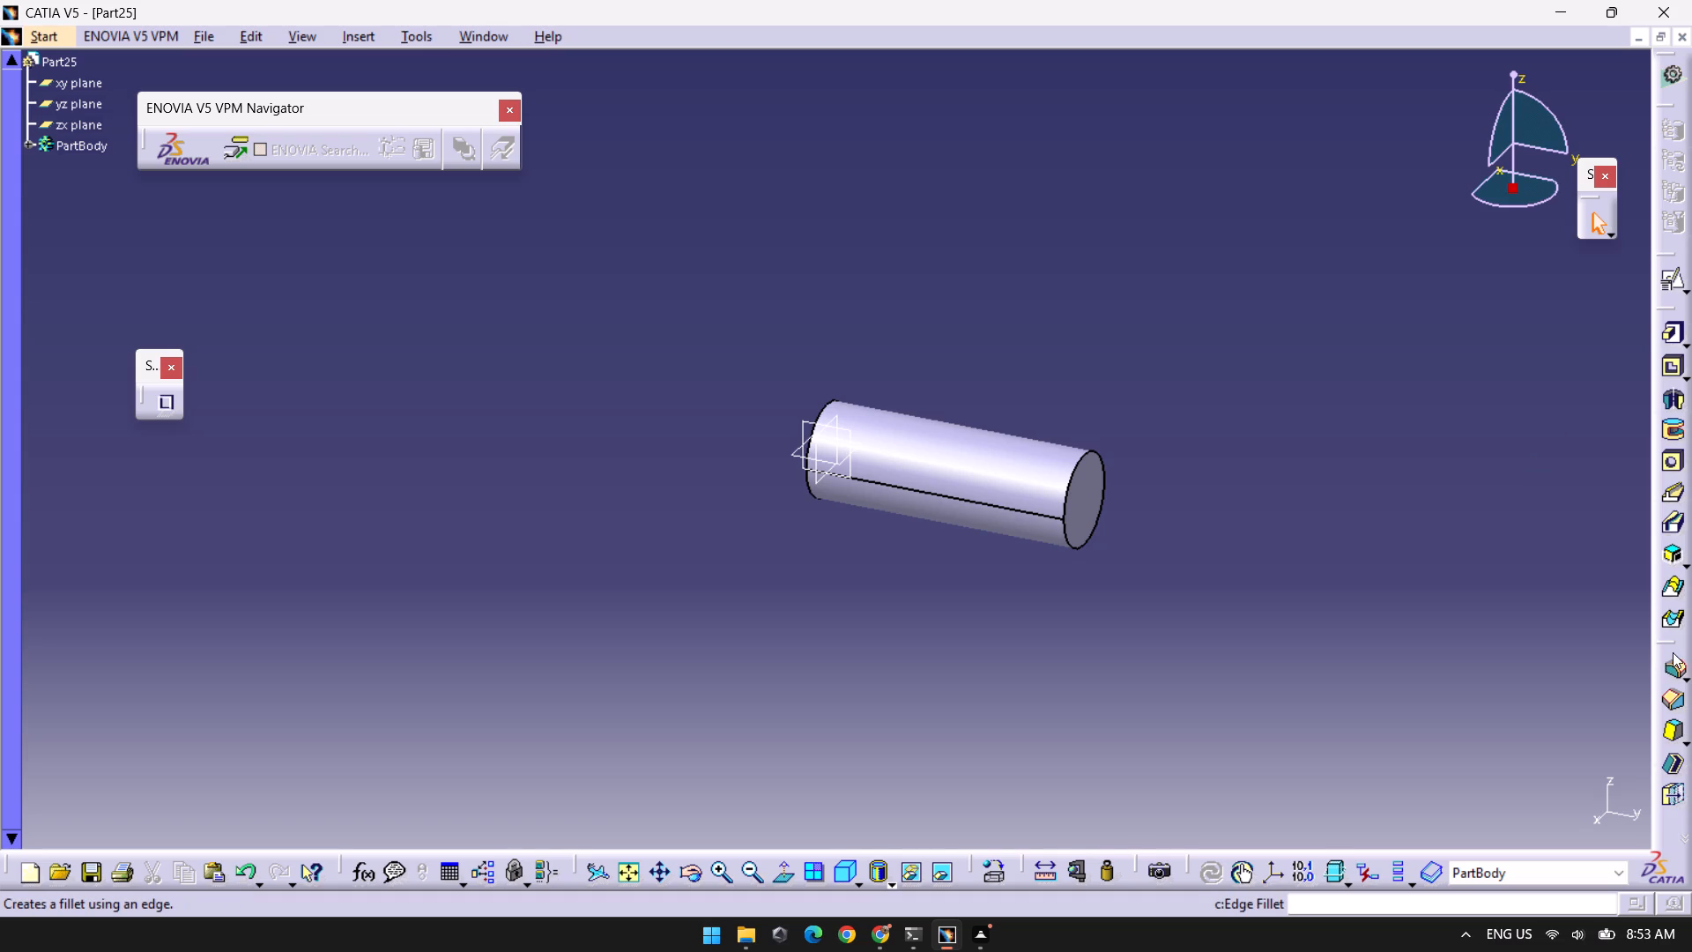
left_click_drag(1672, 650, 1550, 418)
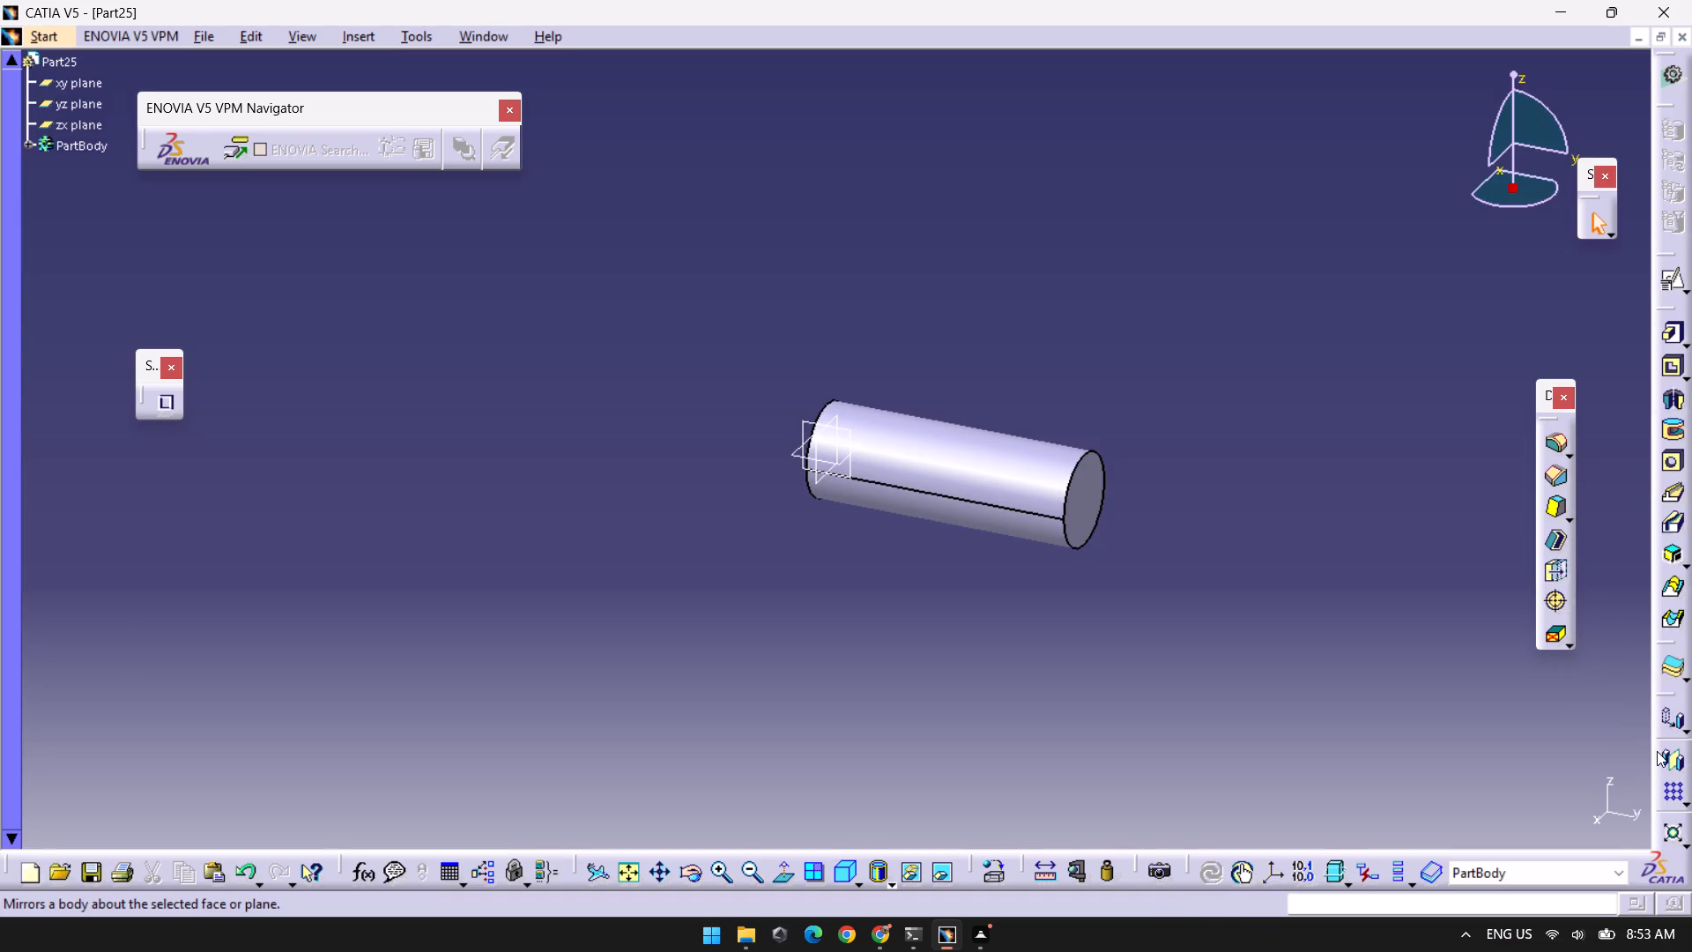
left_click_drag(1664, 649, 1477, 498)
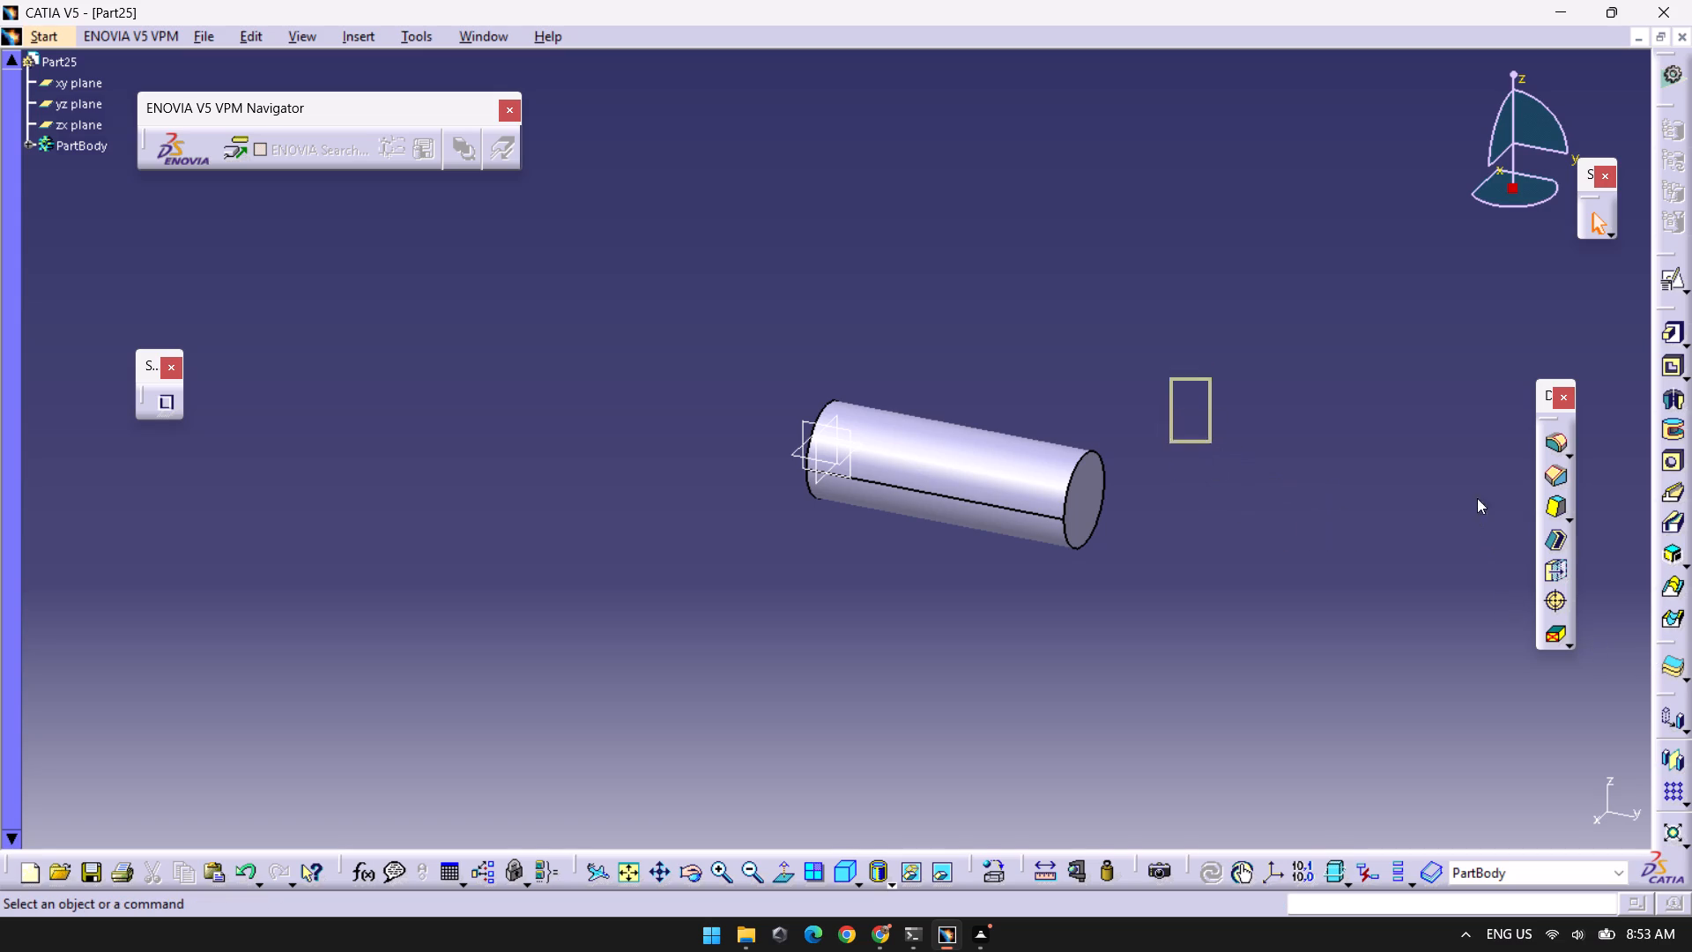
left_click_drag(1477, 498, 1456, 402)
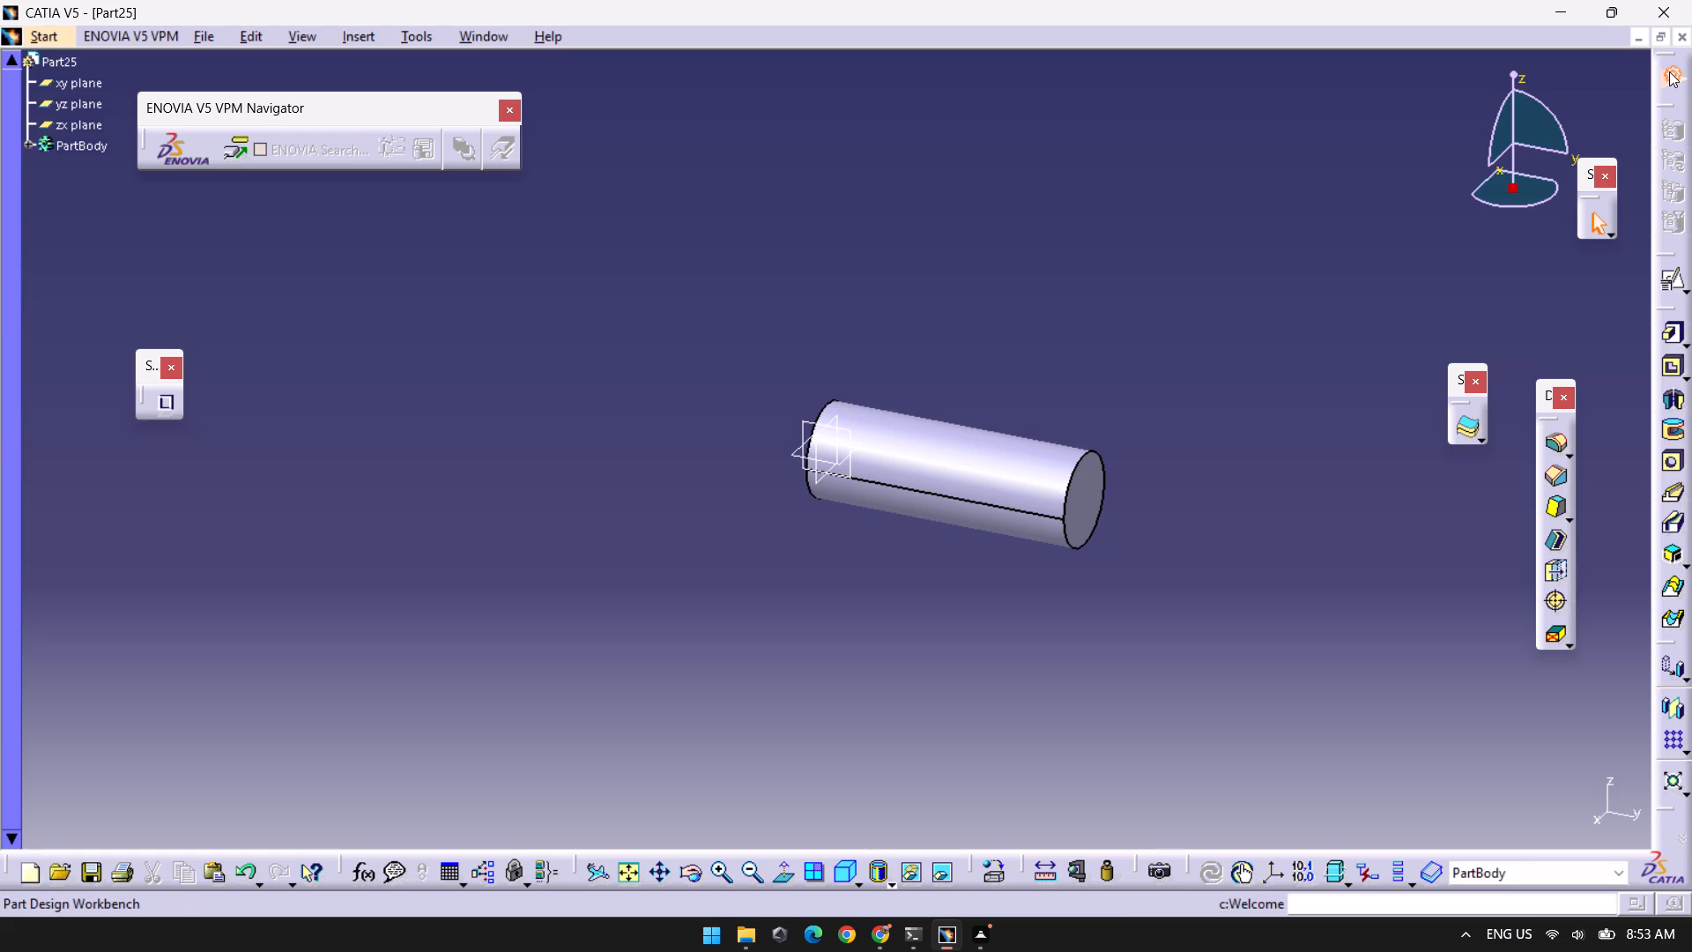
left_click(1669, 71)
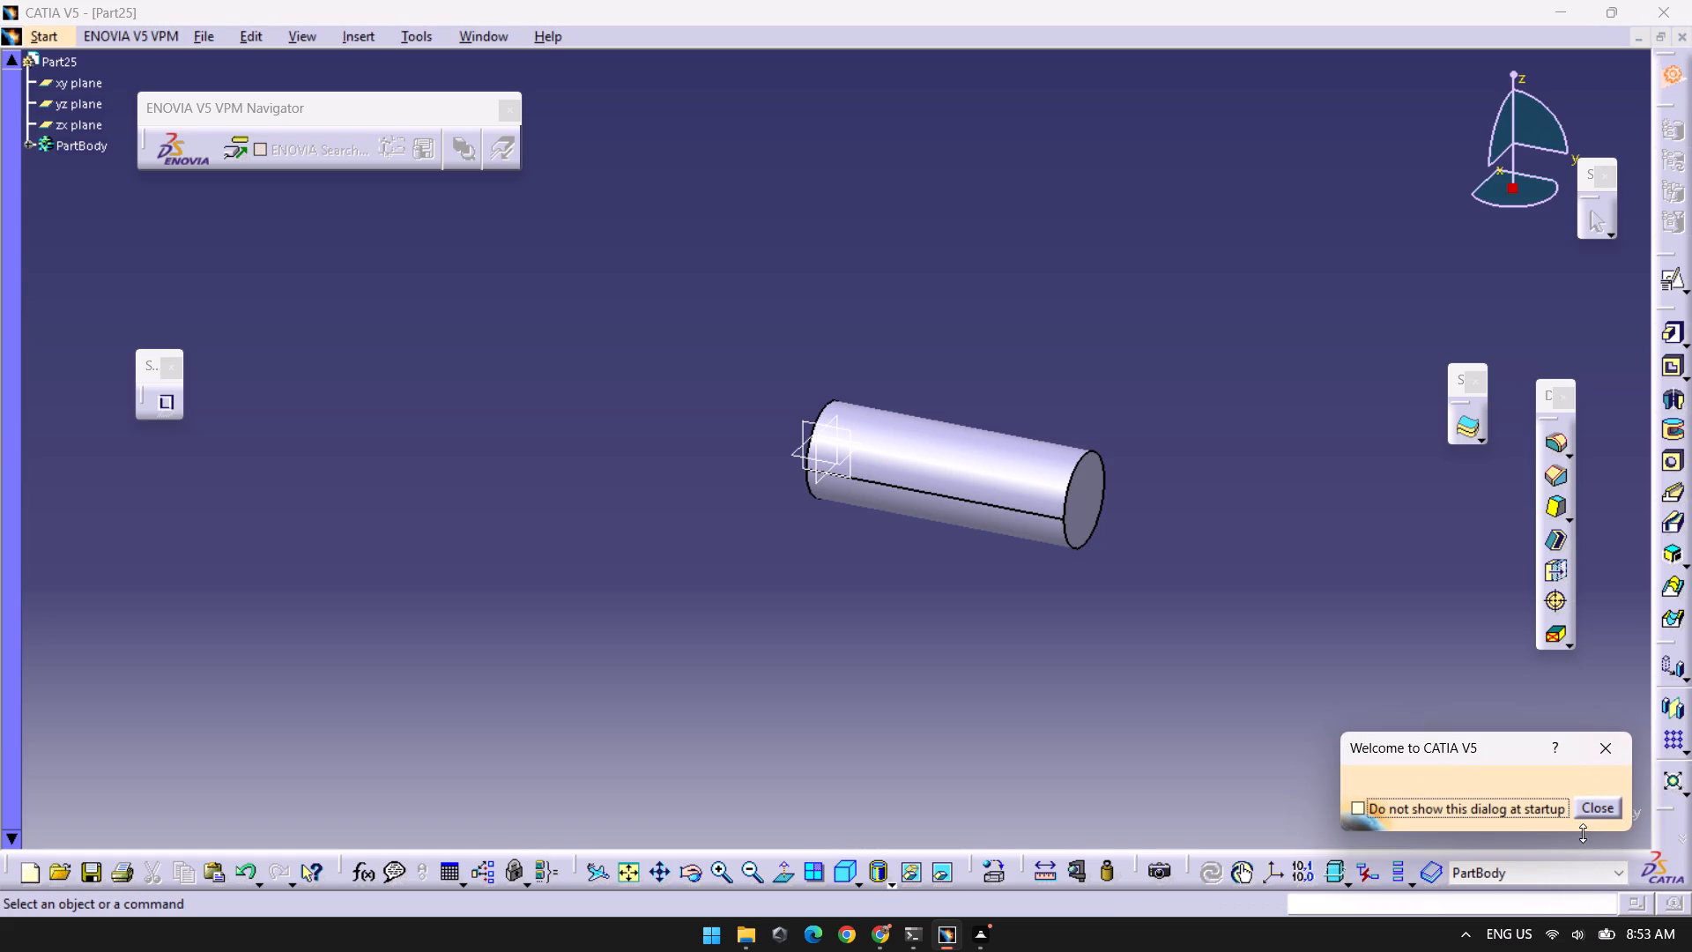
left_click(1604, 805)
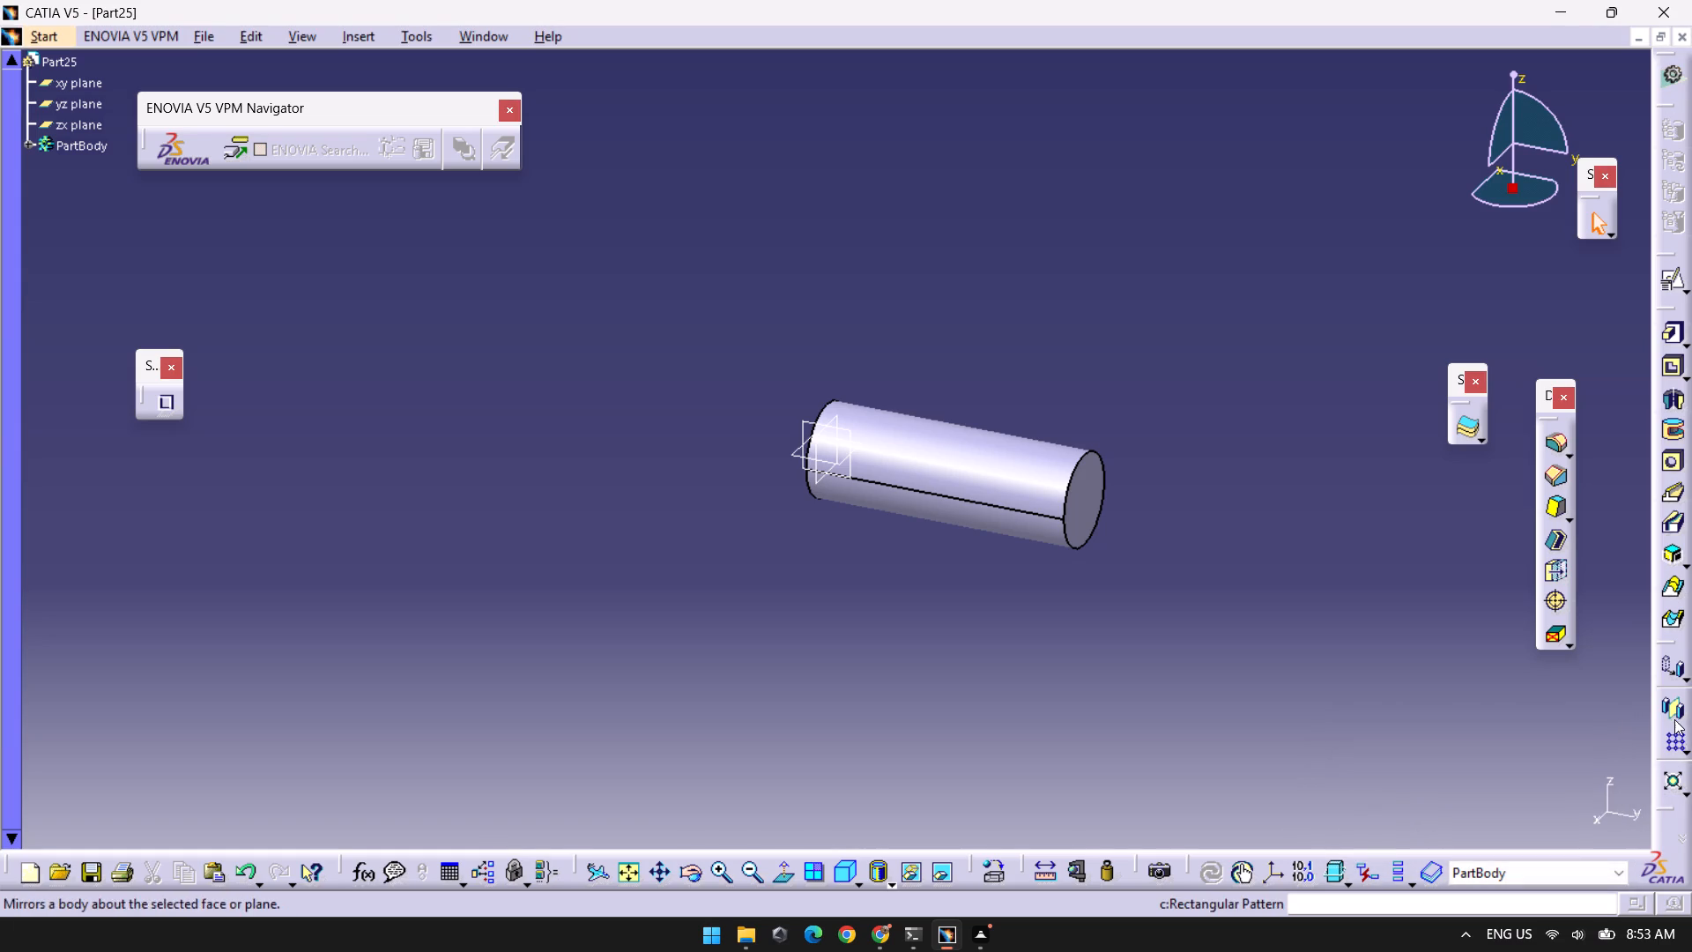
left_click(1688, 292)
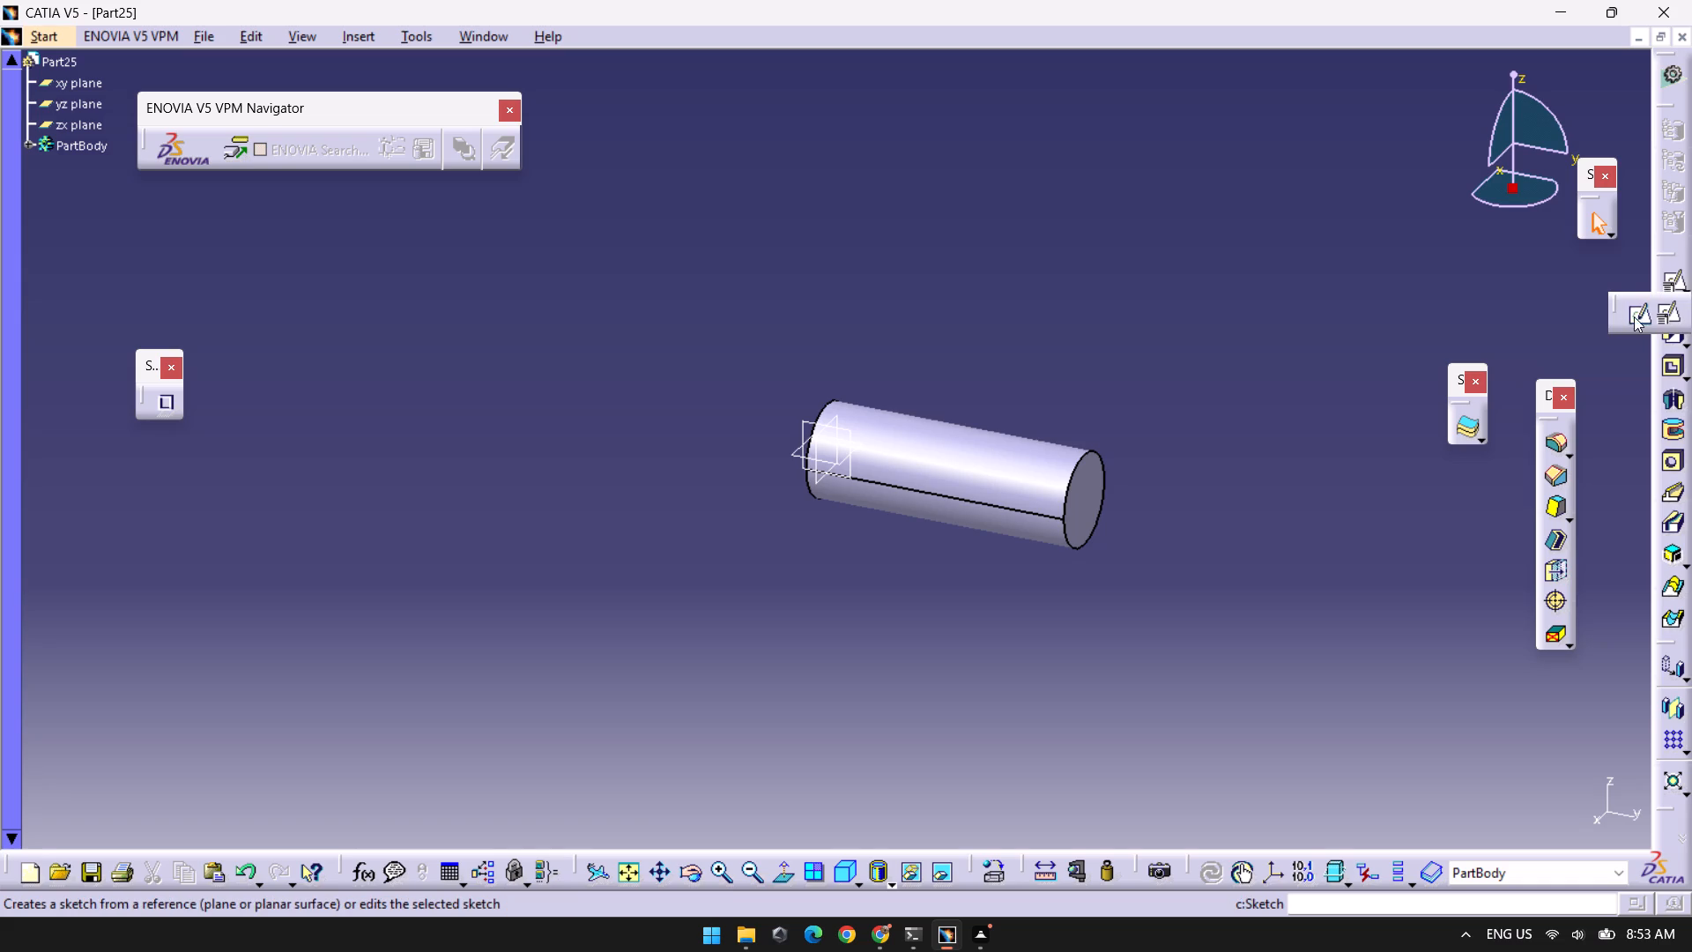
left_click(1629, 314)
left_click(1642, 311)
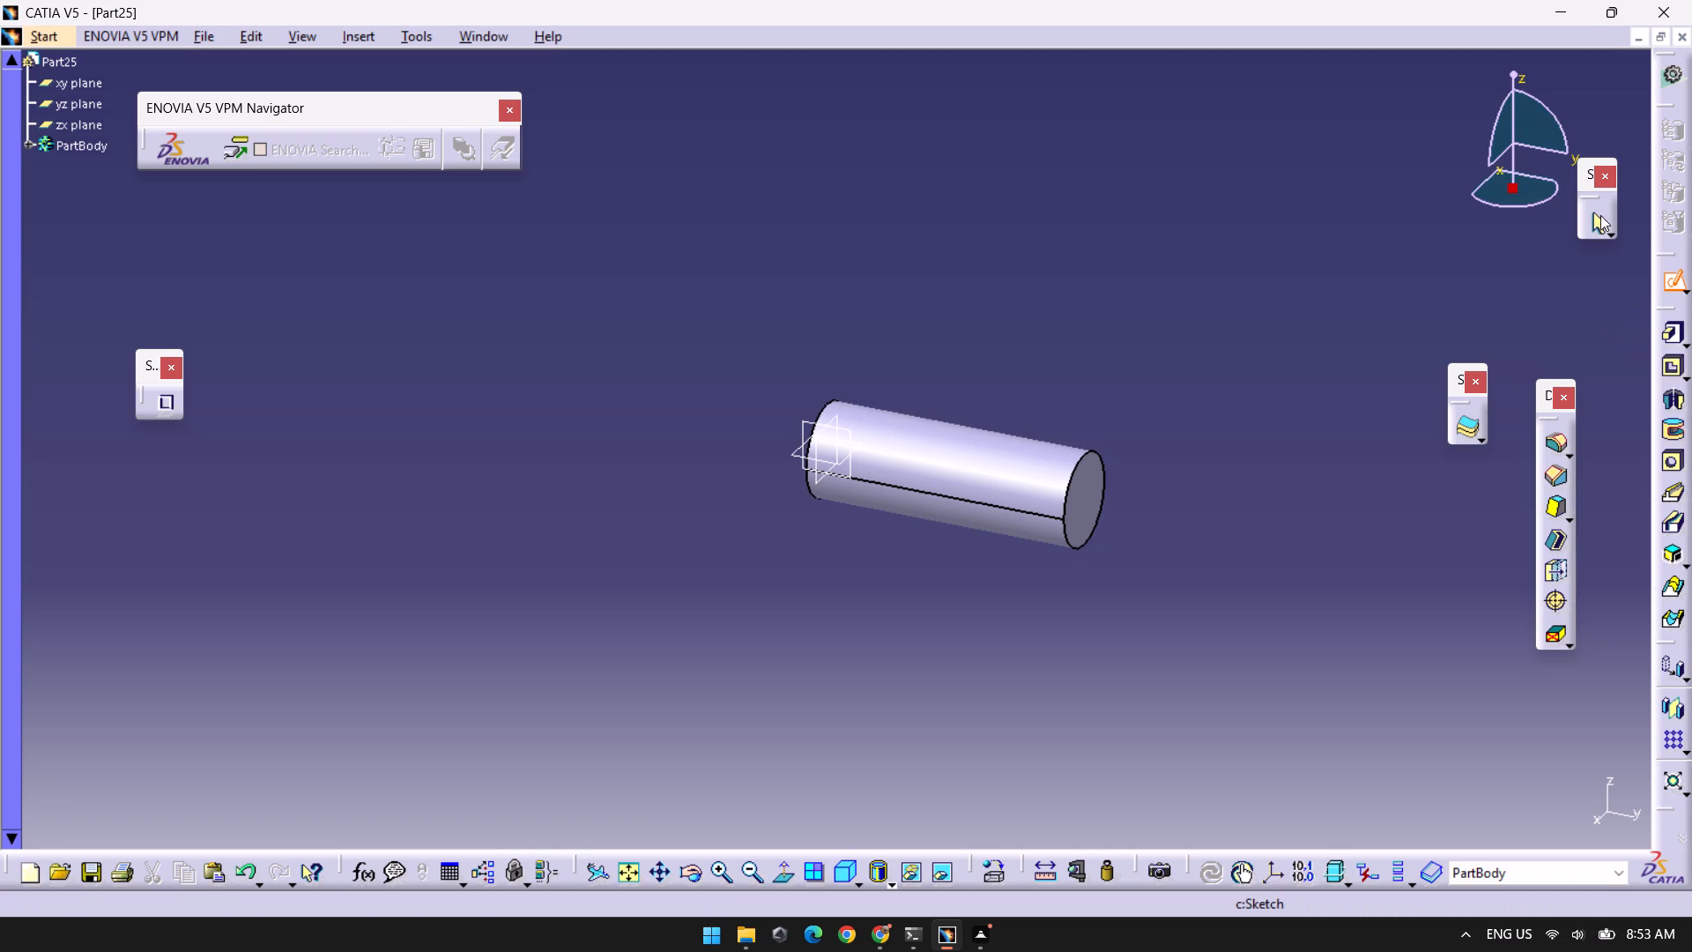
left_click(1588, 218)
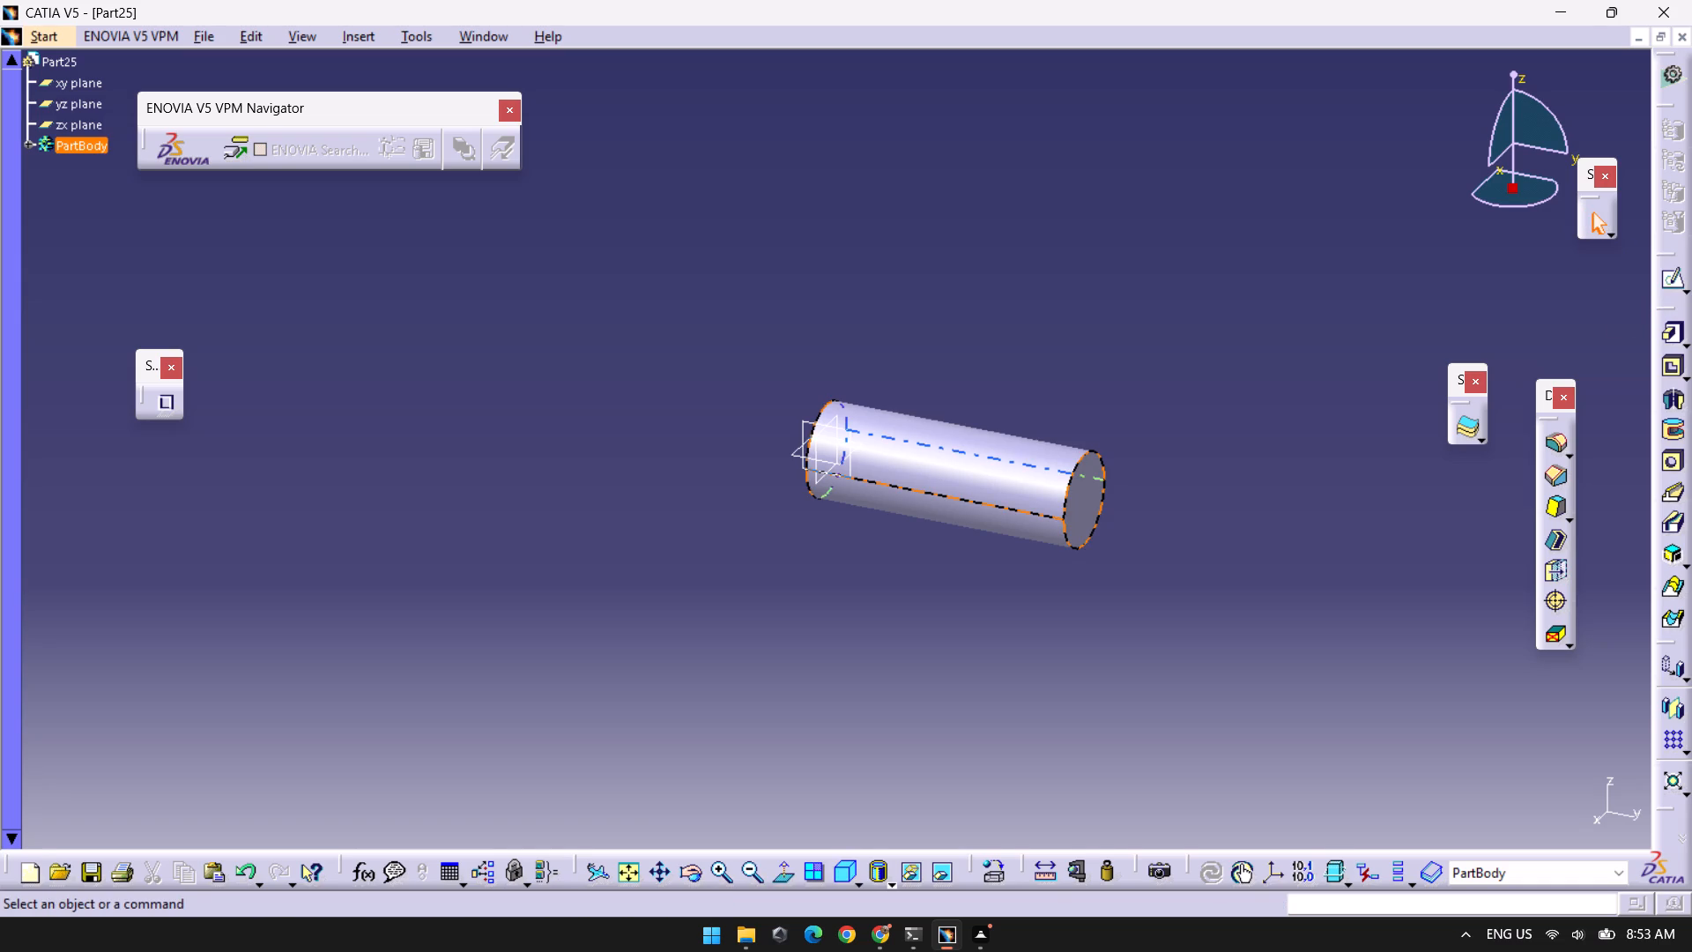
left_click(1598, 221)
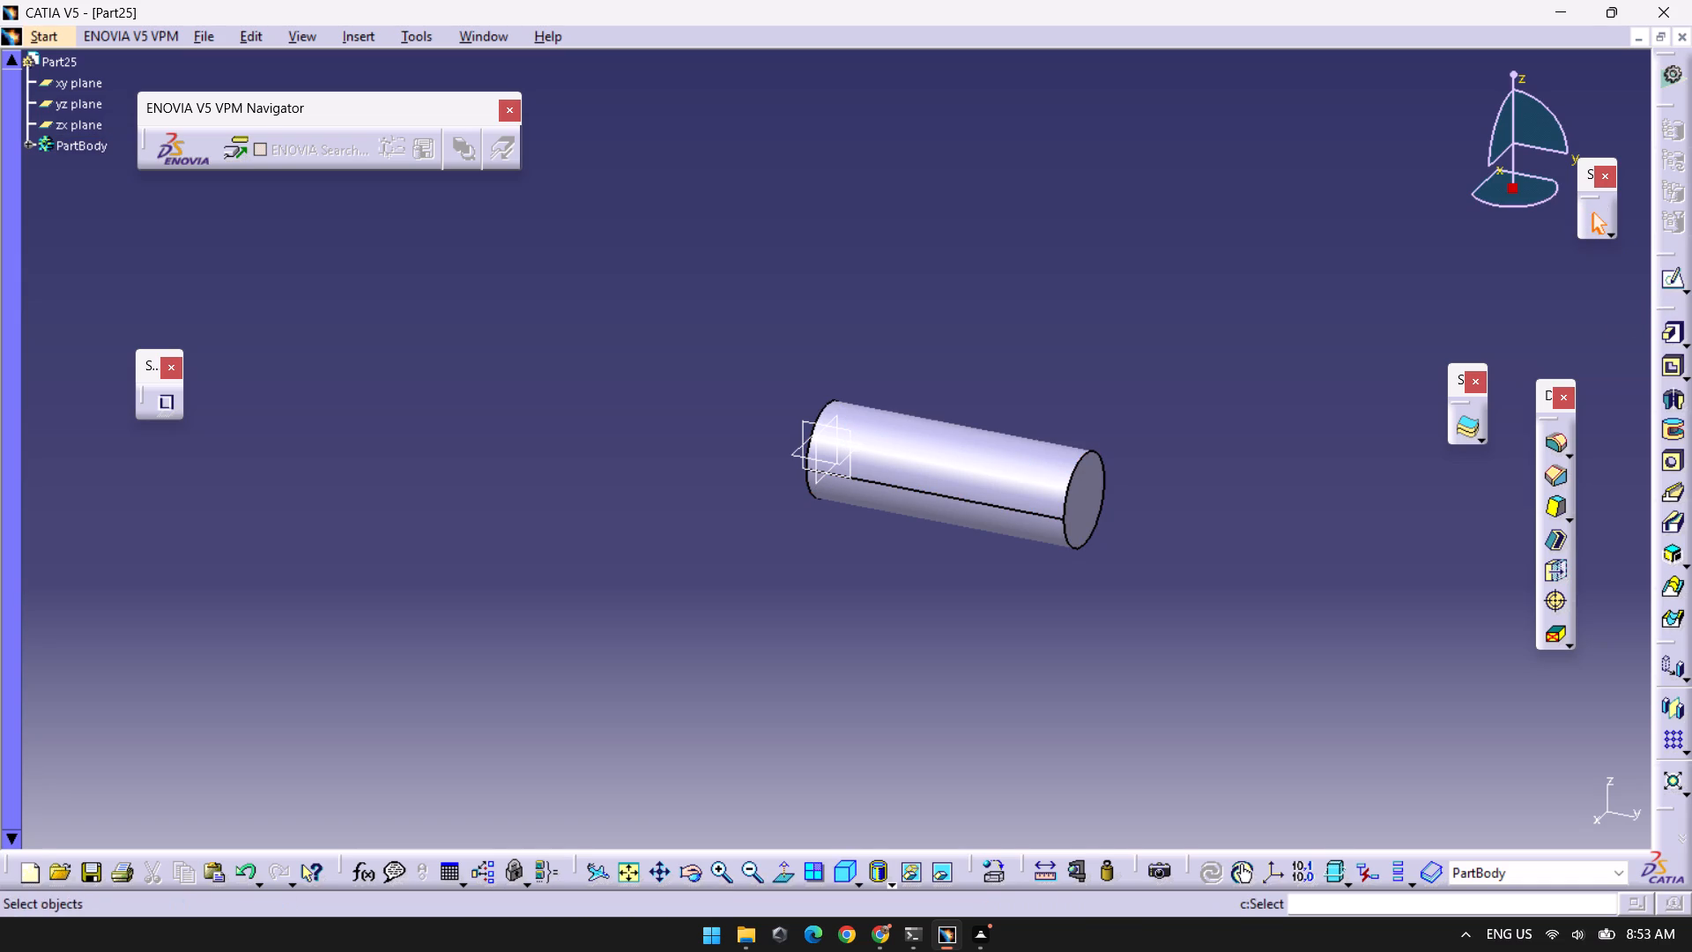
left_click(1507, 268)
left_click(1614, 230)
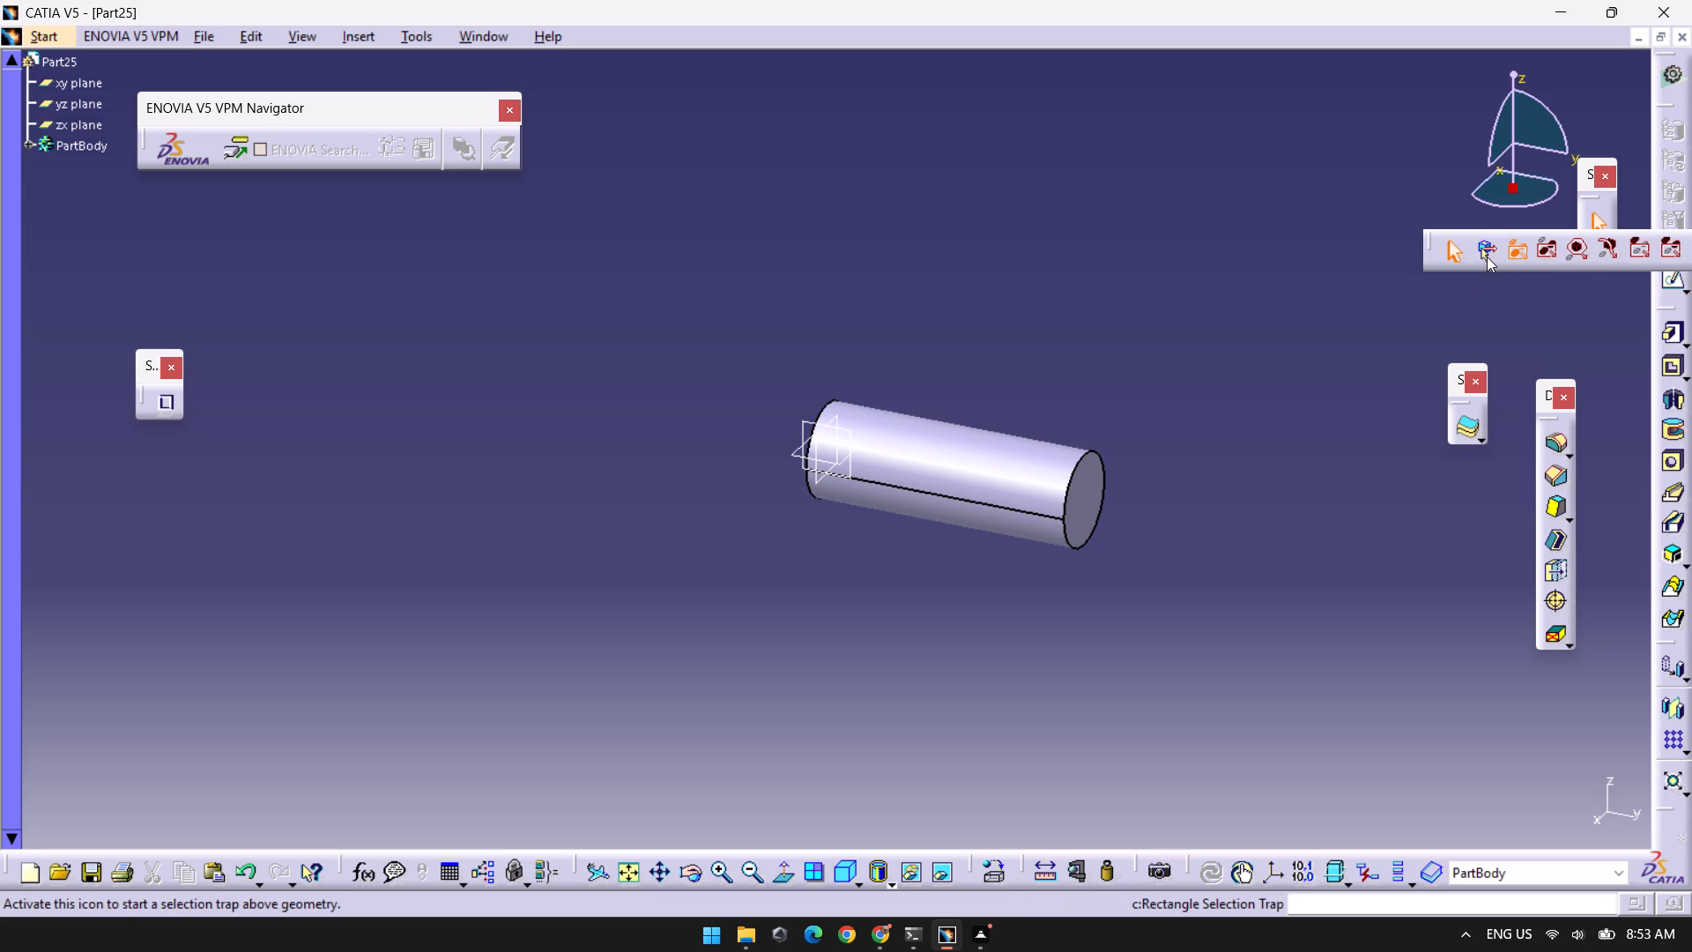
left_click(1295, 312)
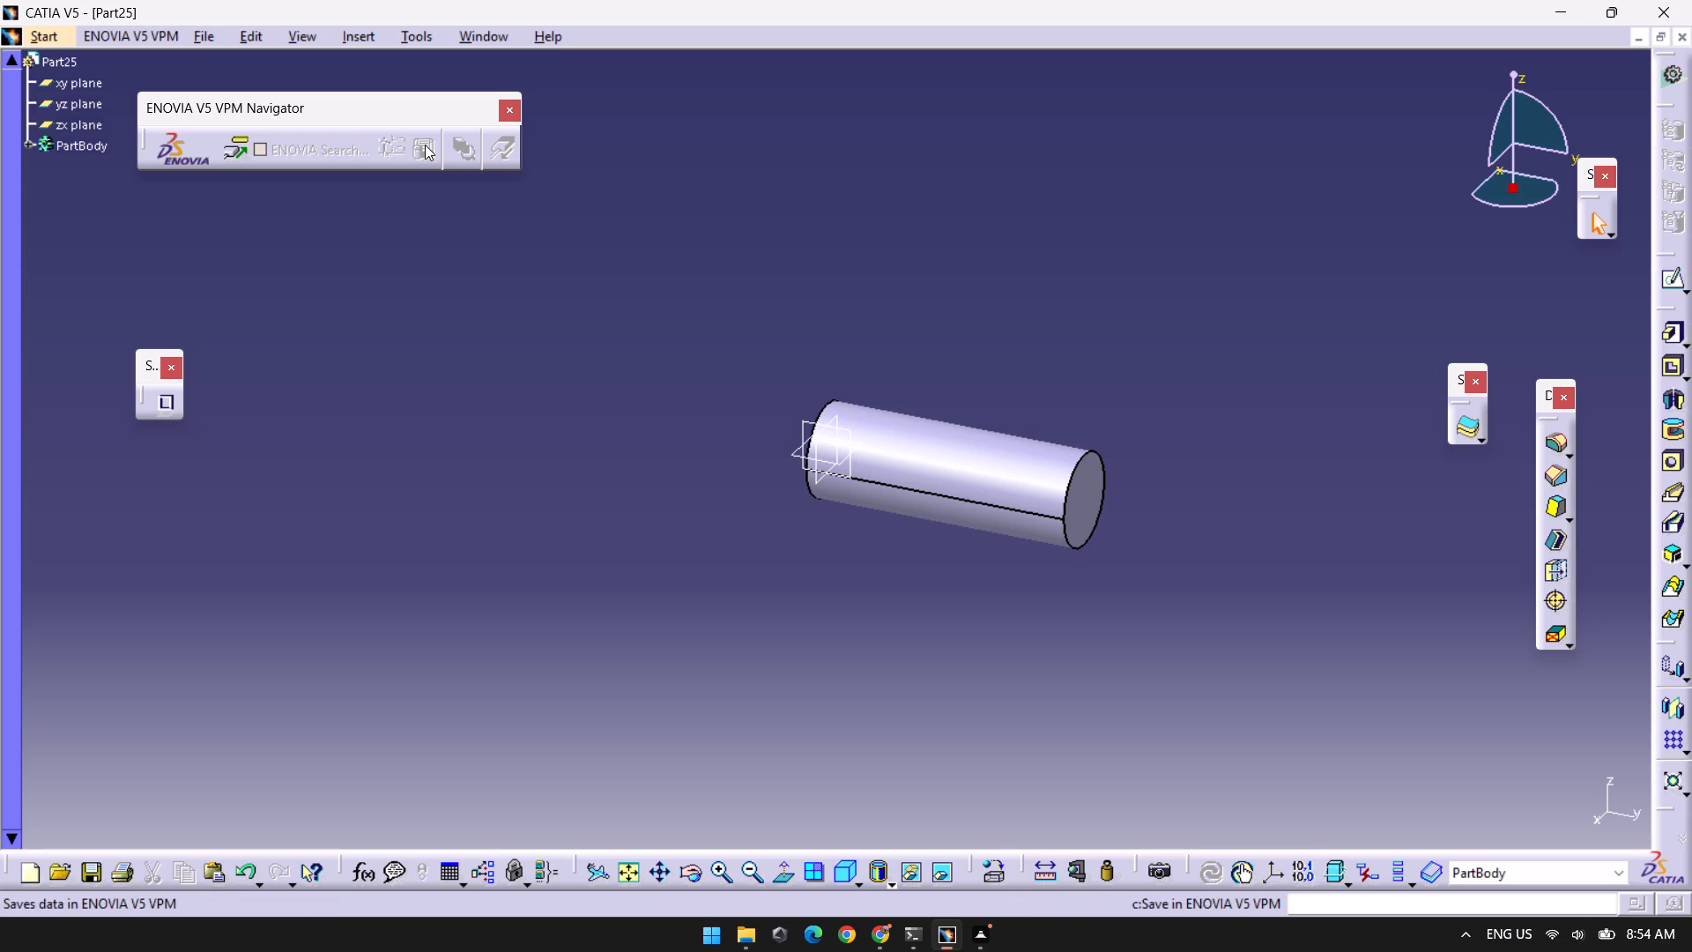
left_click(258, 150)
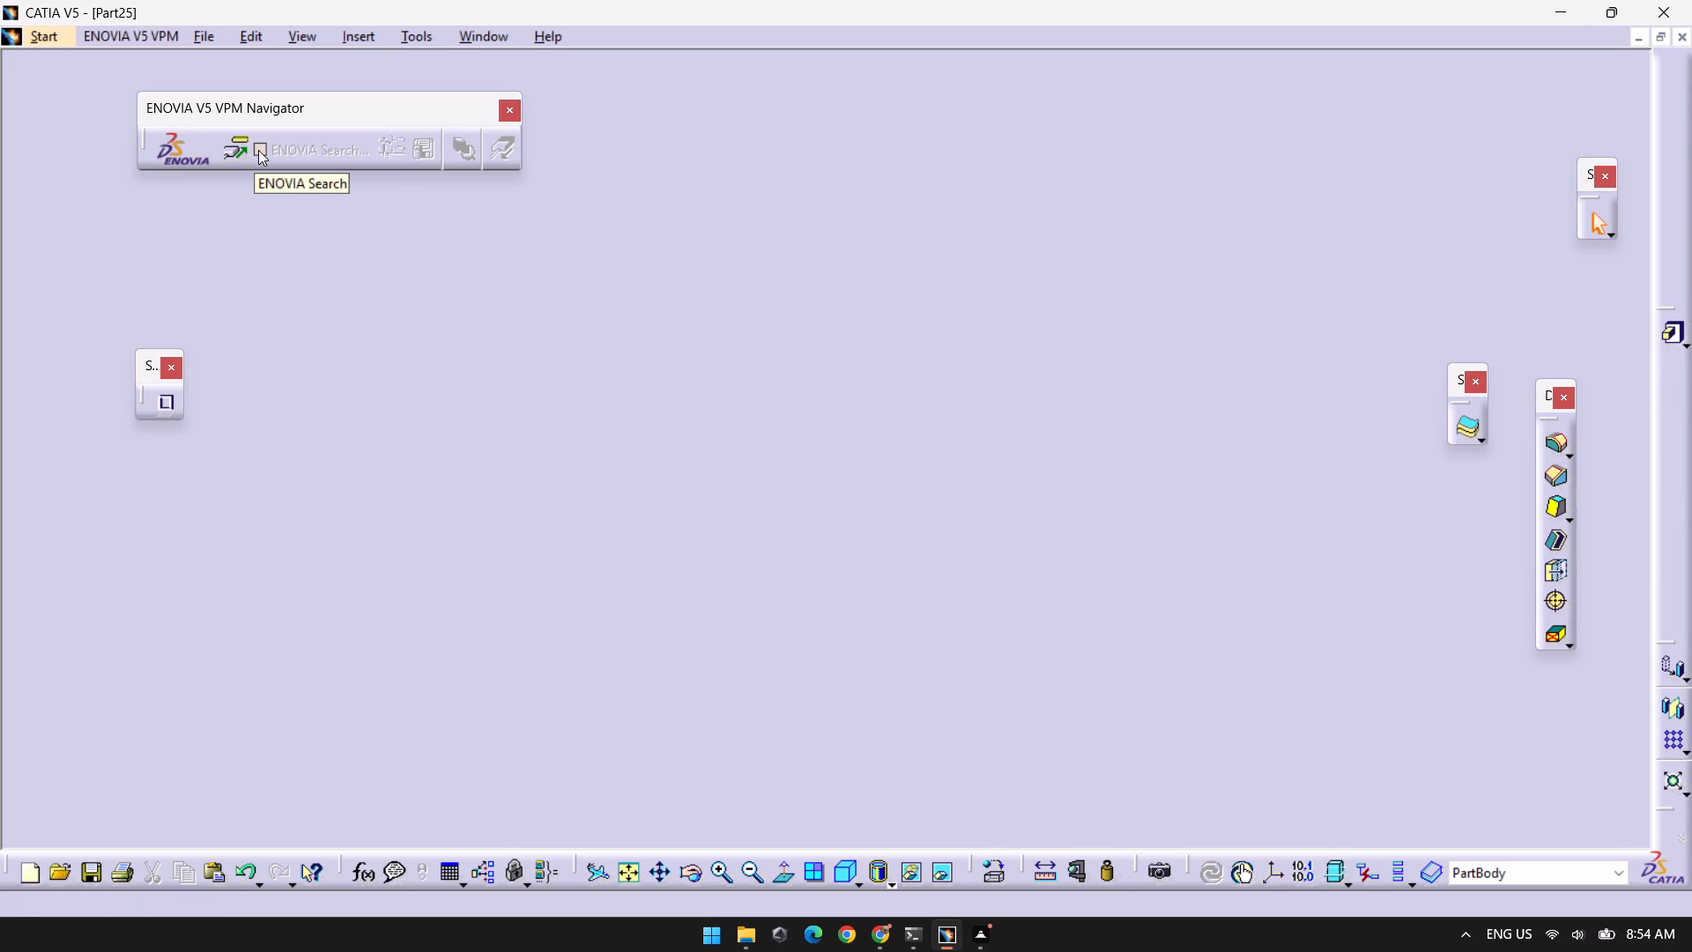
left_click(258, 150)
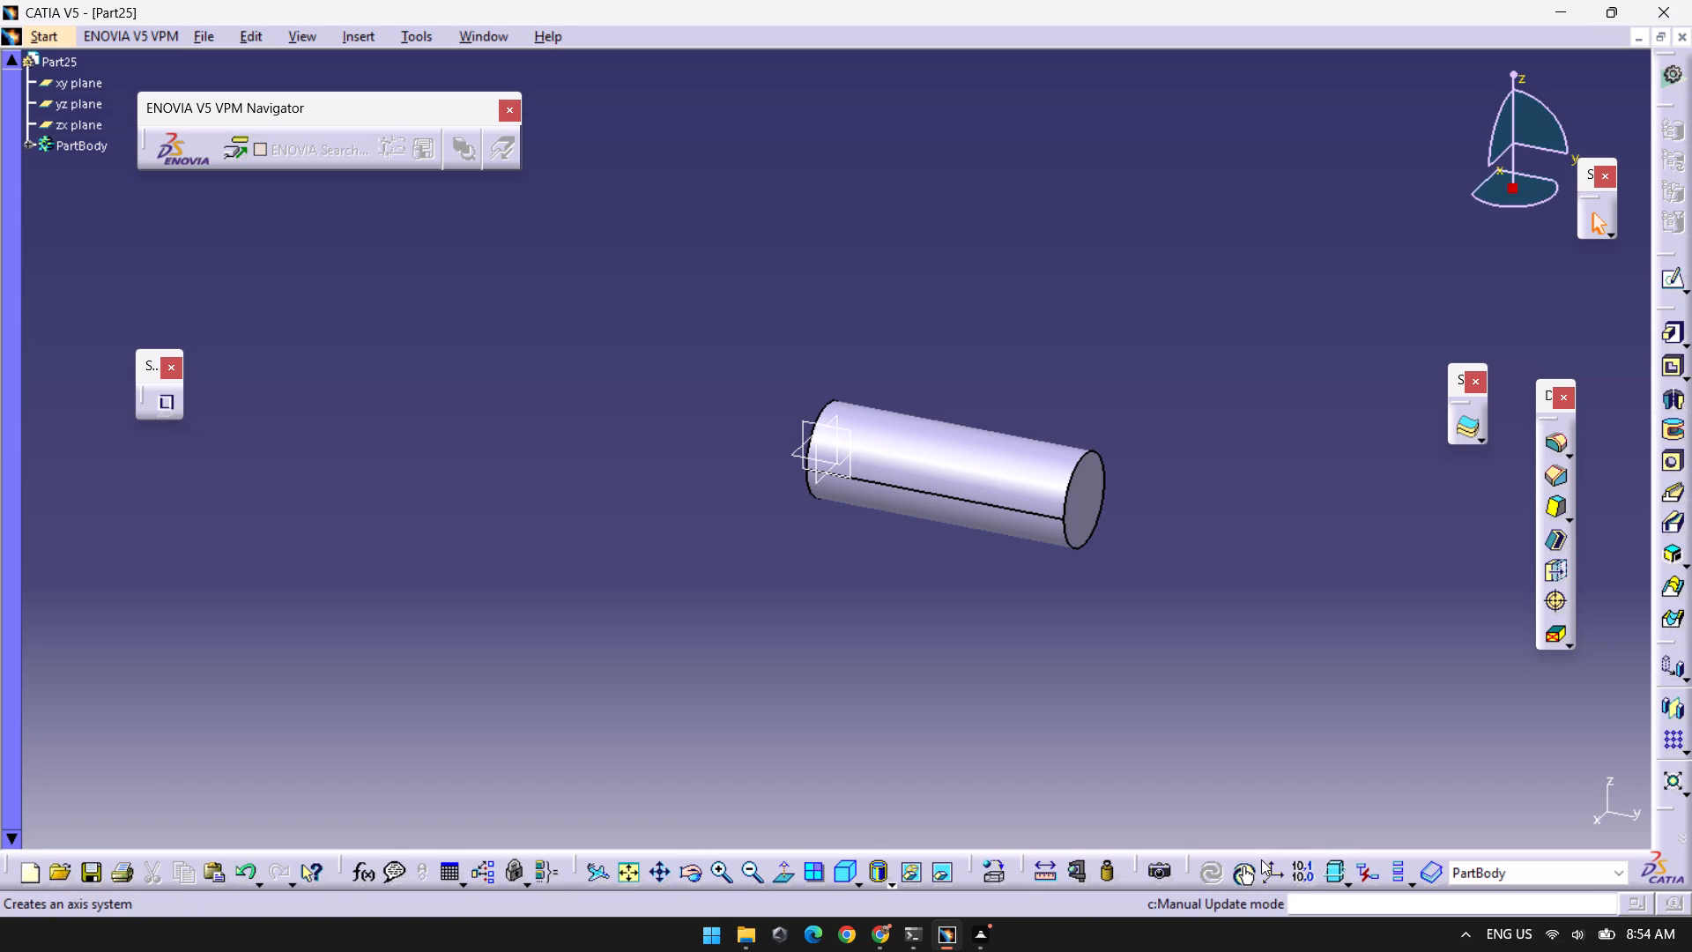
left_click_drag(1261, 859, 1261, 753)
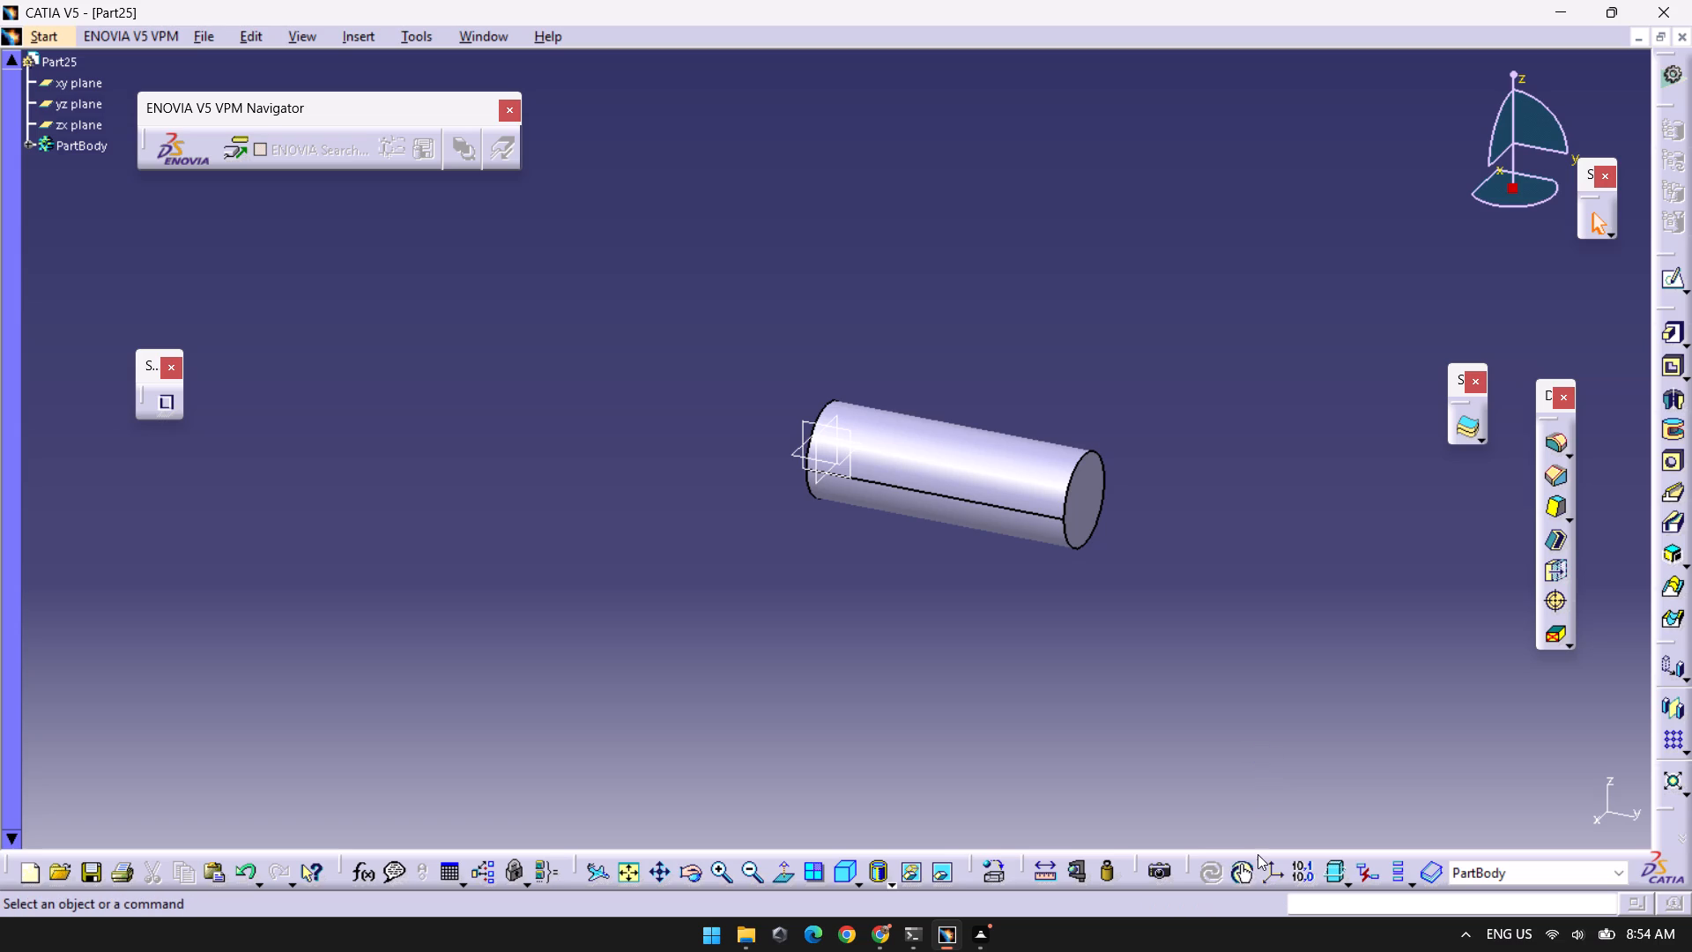
Undock the Tools and product knowledge tool groups so they float in the workspace below the cylinder.
left_click_drag(1258, 854, 1258, 807)
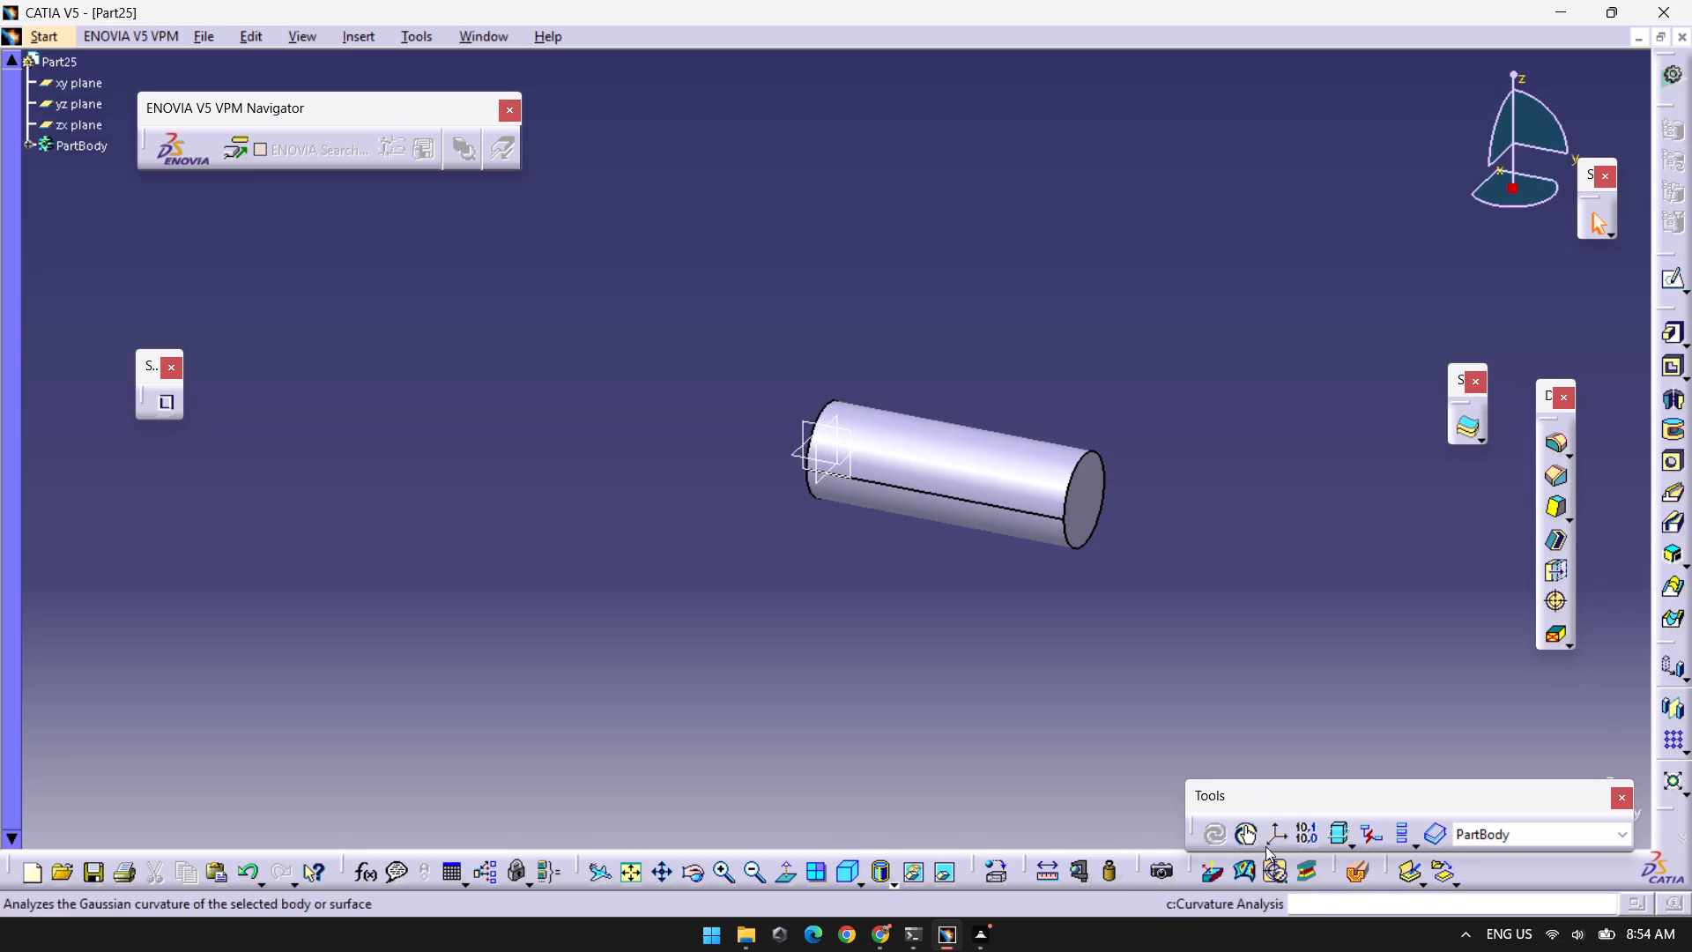
left_click_drag(1279, 802, 1056, 795)
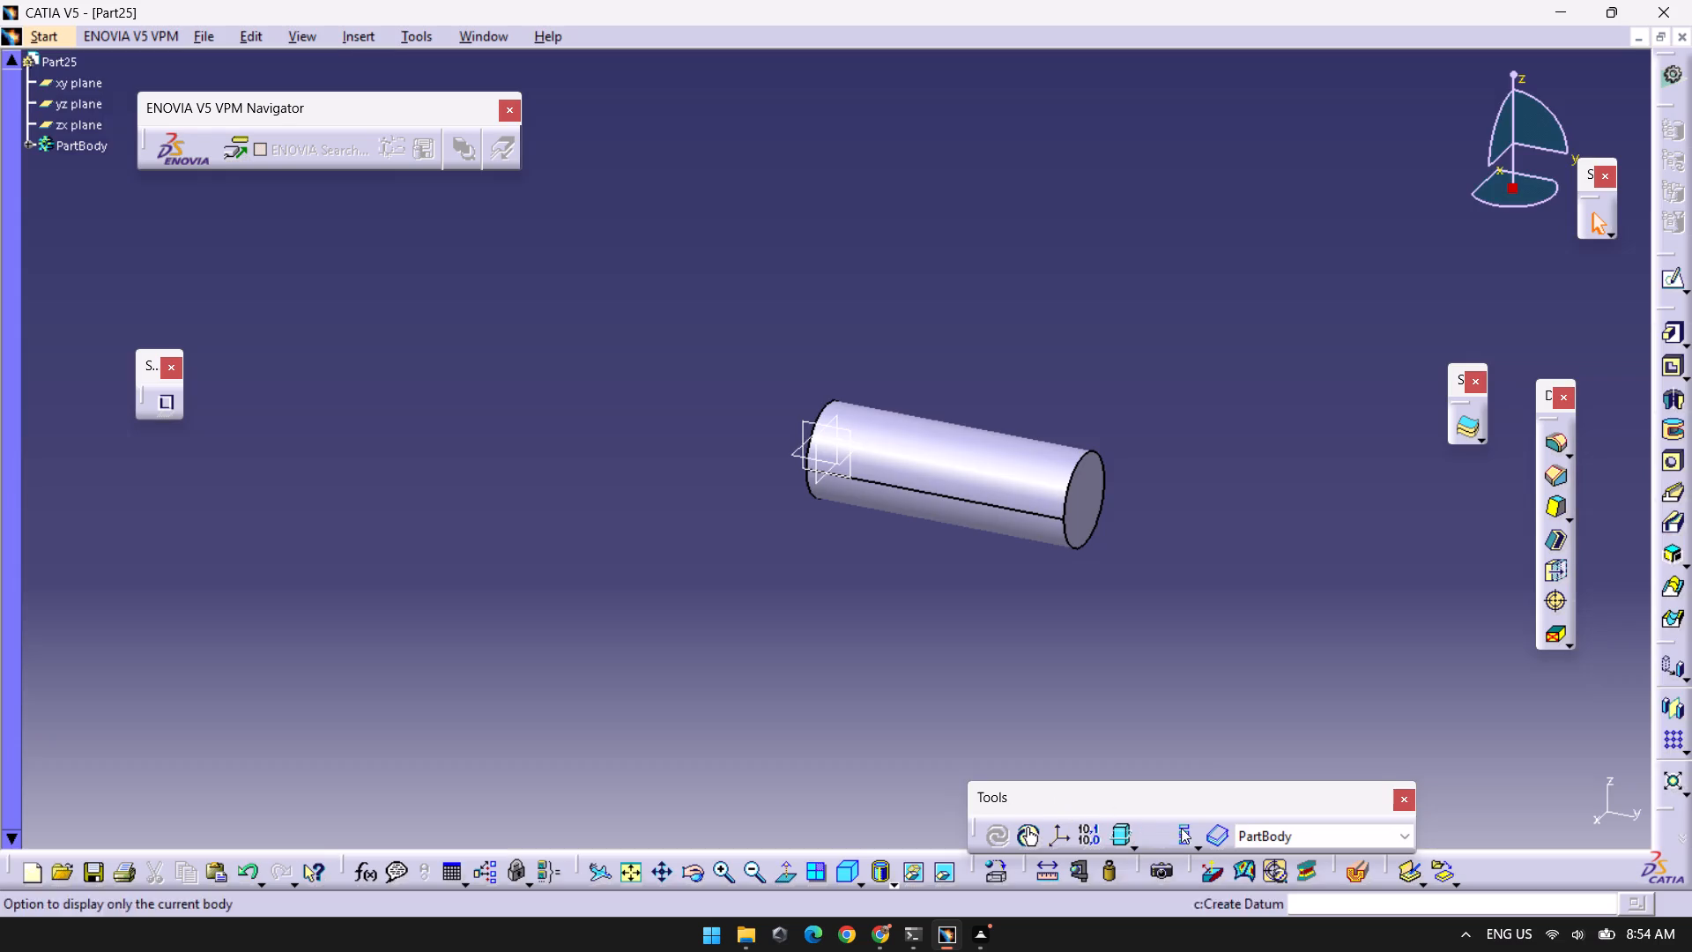
left_click_drag(1180, 801, 1179, 772)
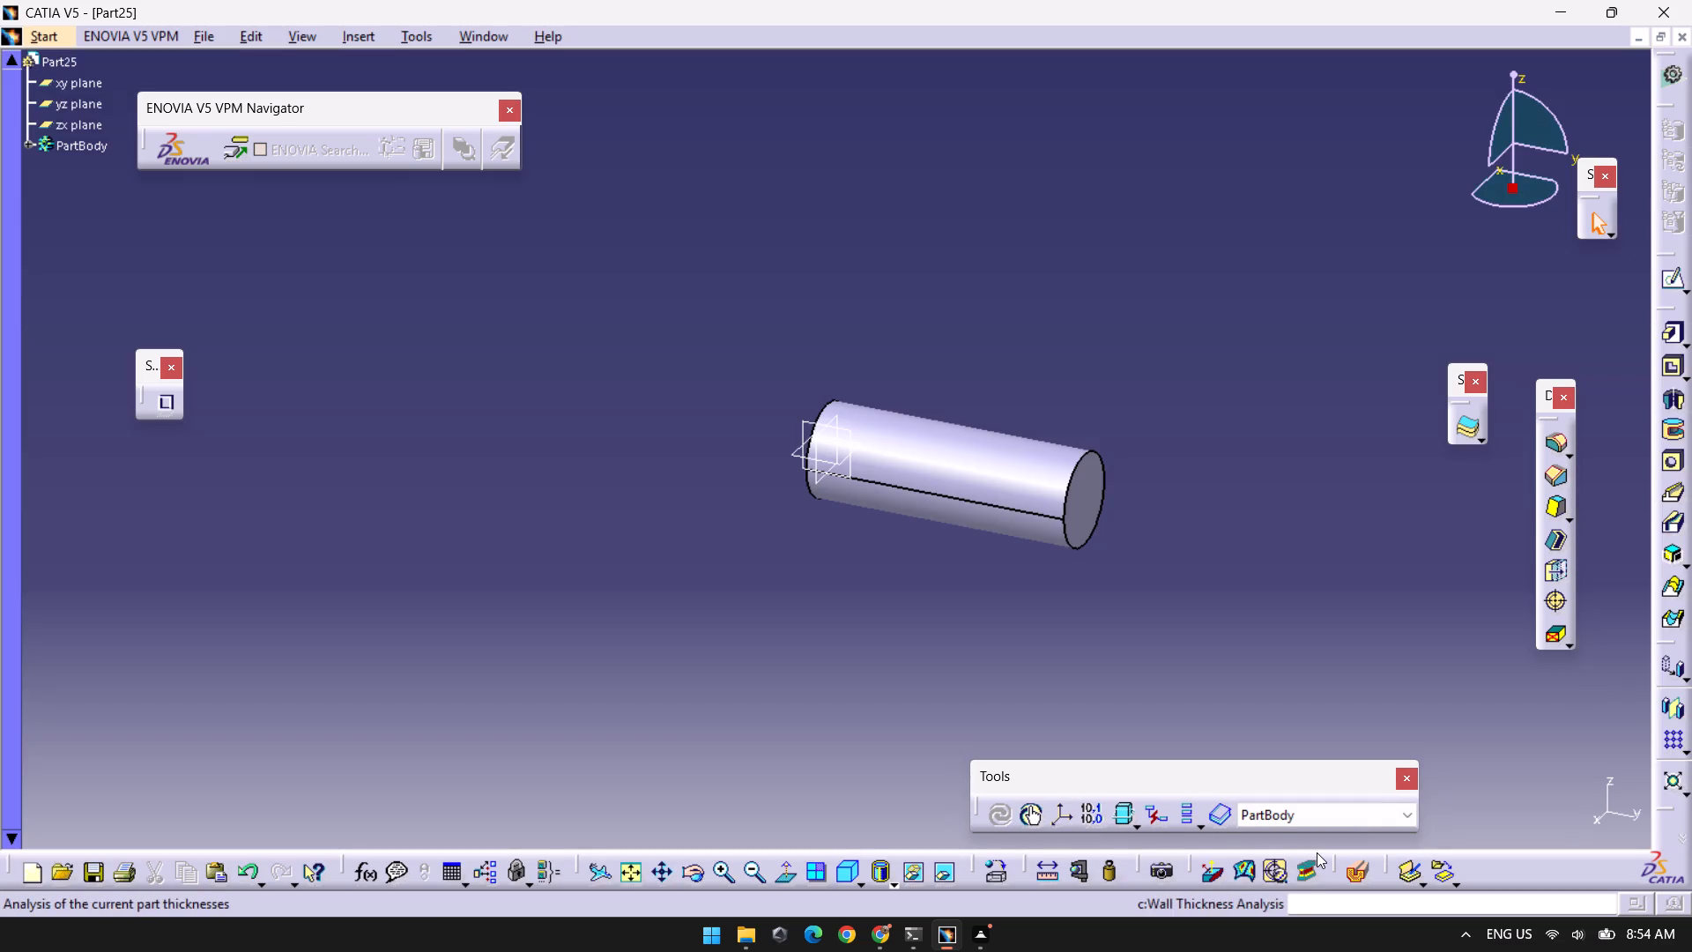
left_click_drag(1402, 854, 1503, 775)
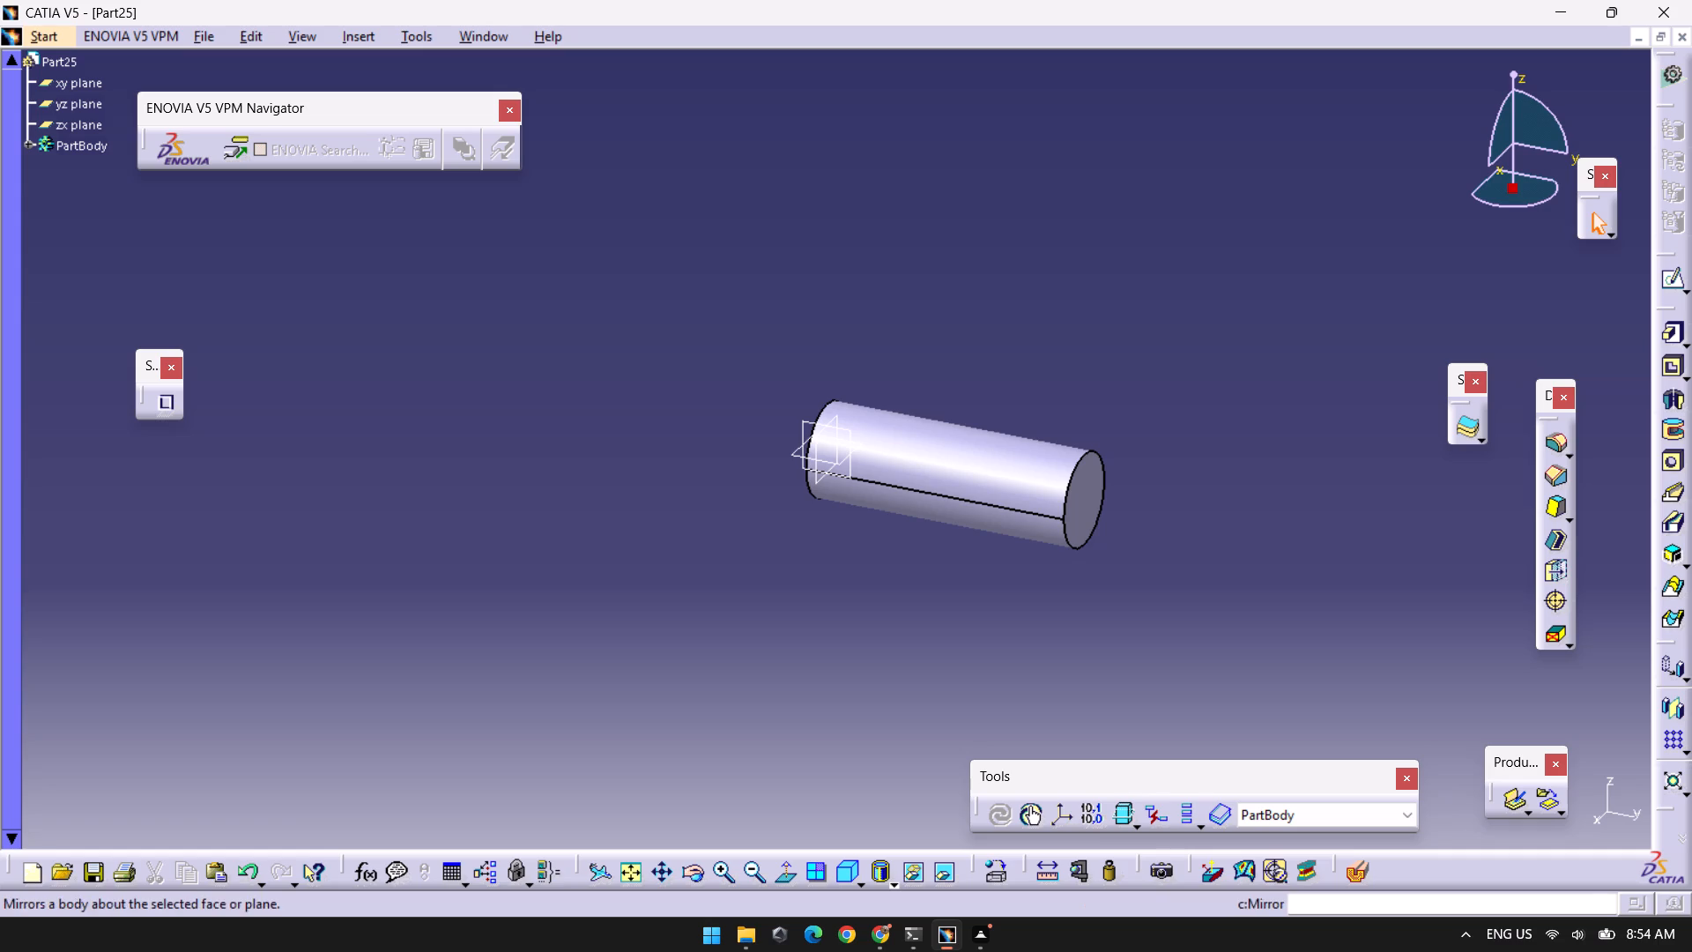
Undock the transformation, constraint and annotation tool groups into the workspace so the point, line and plane tools become reachable.
left_click_drag(1661, 764, 1423, 569)
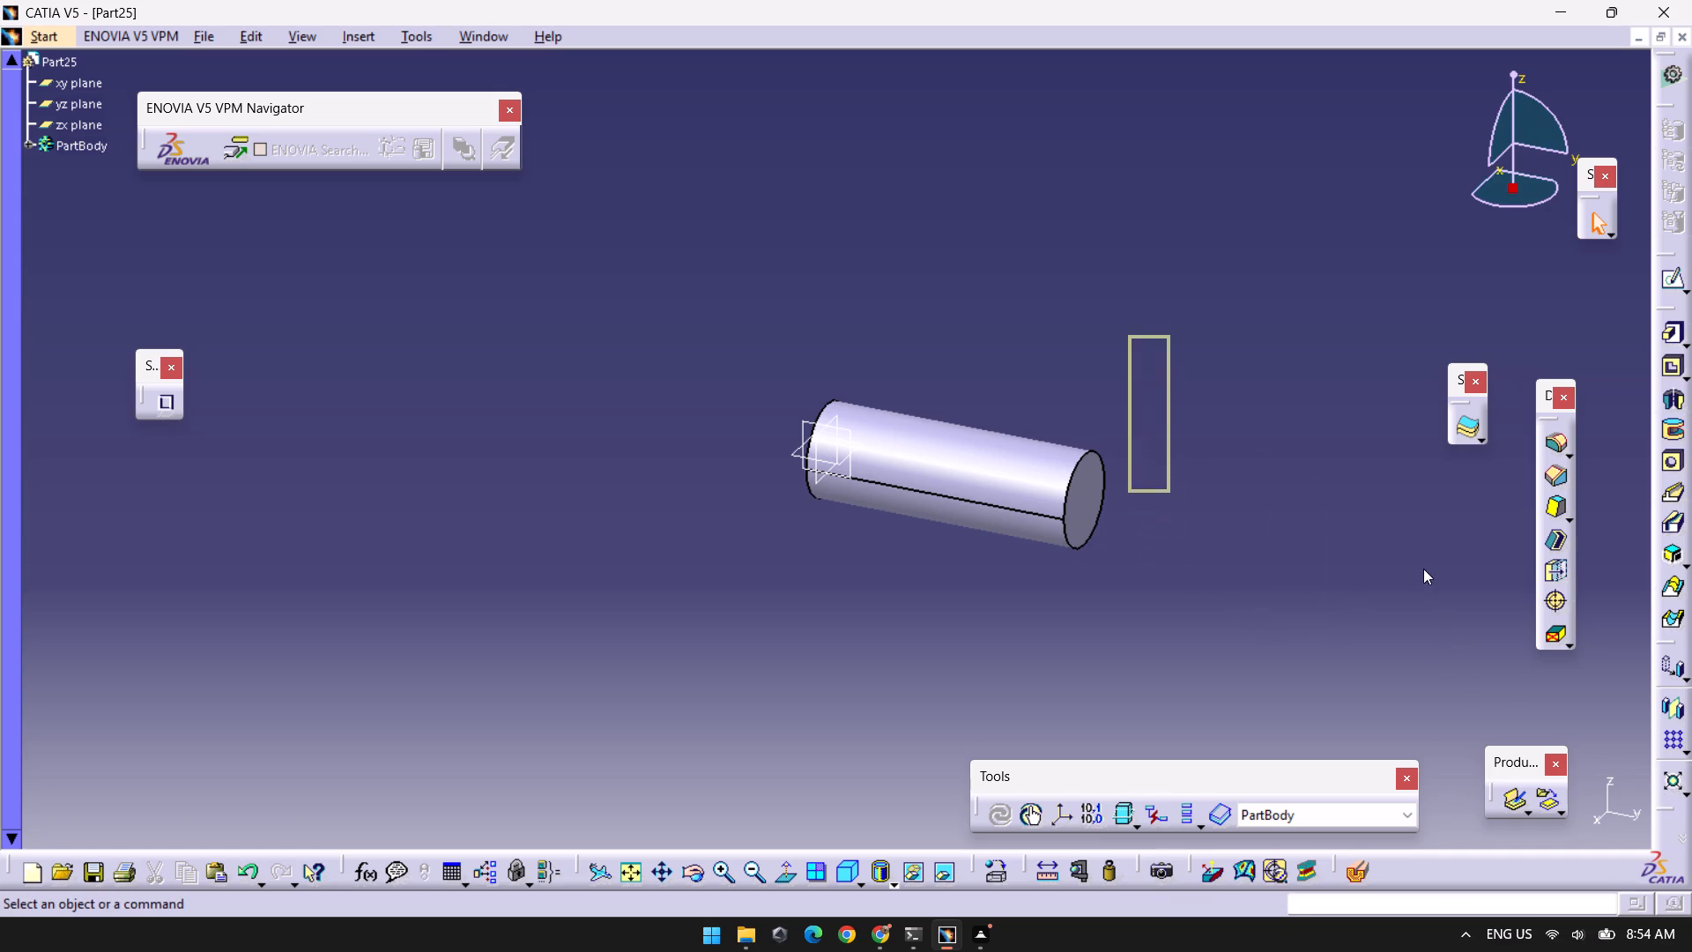
left_click_drag(1423, 569, 1449, 512)
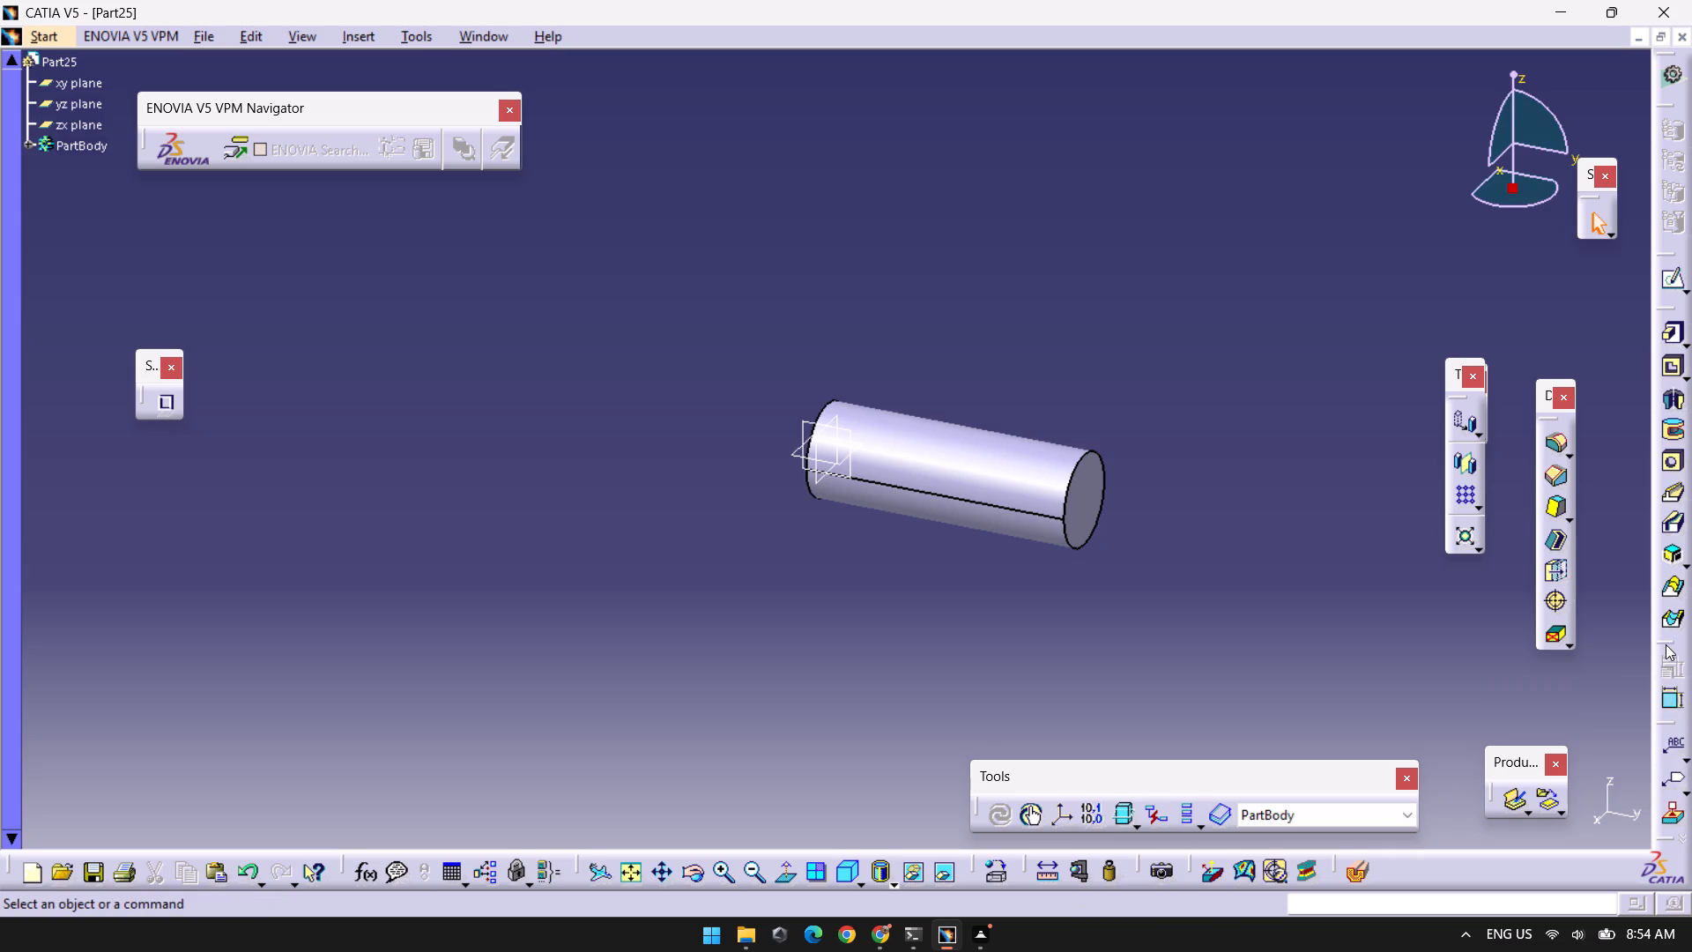
left_click_drag(1666, 644, 1379, 314)
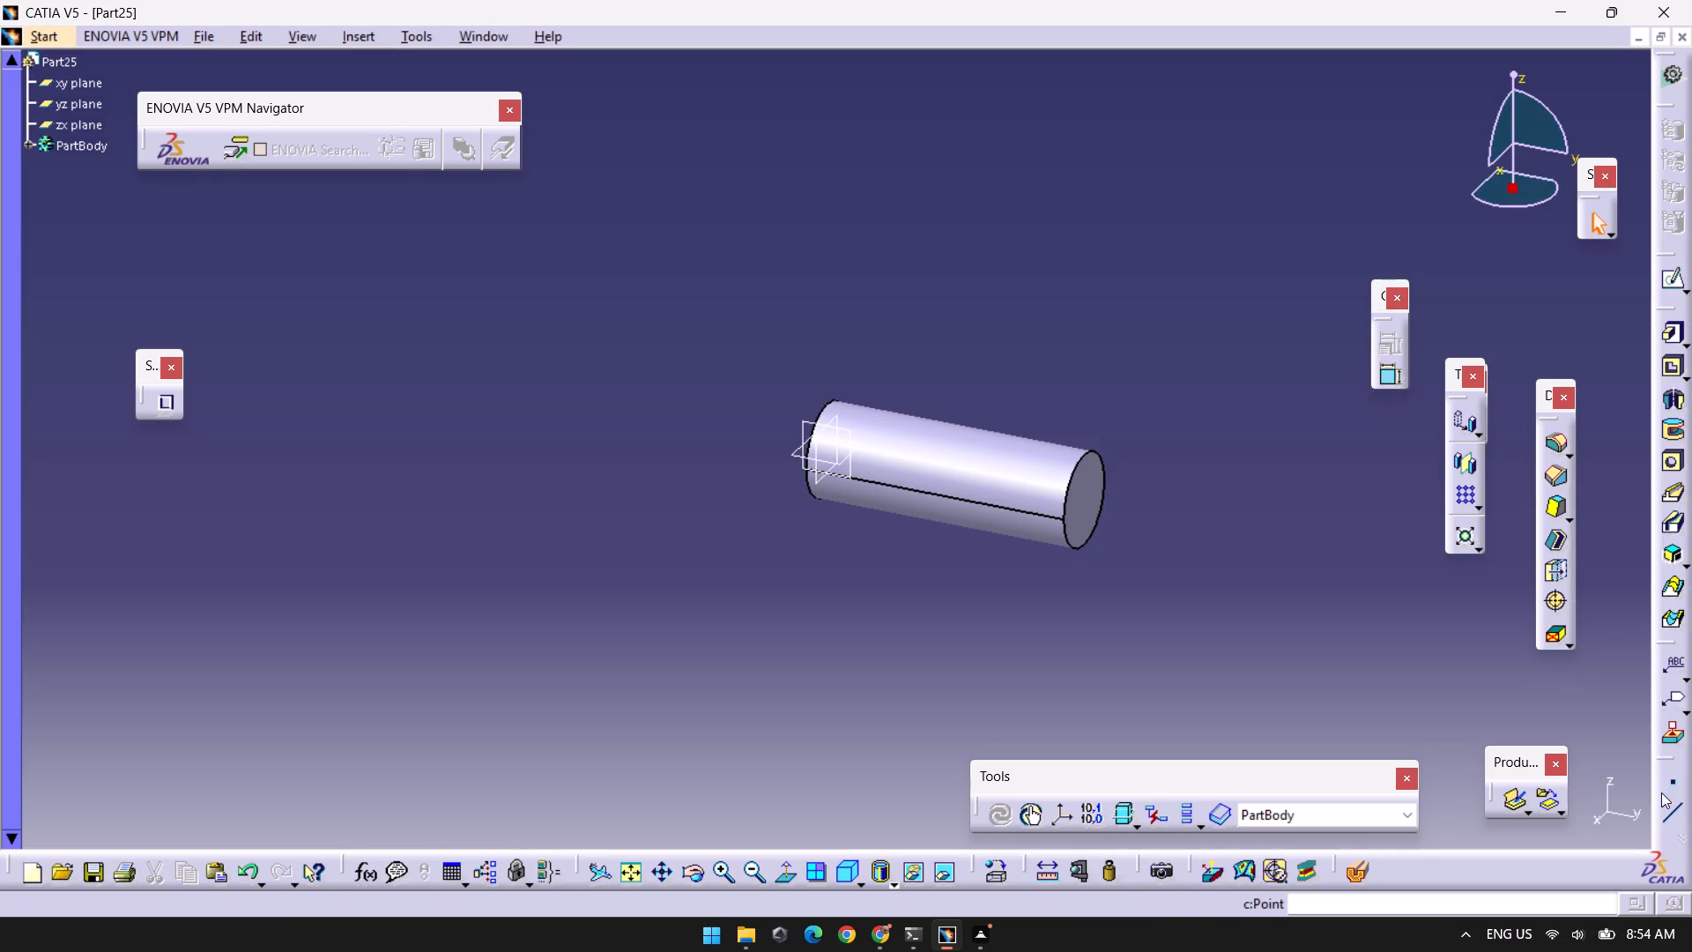
left_click_drag(1663, 648, 1441, 630)
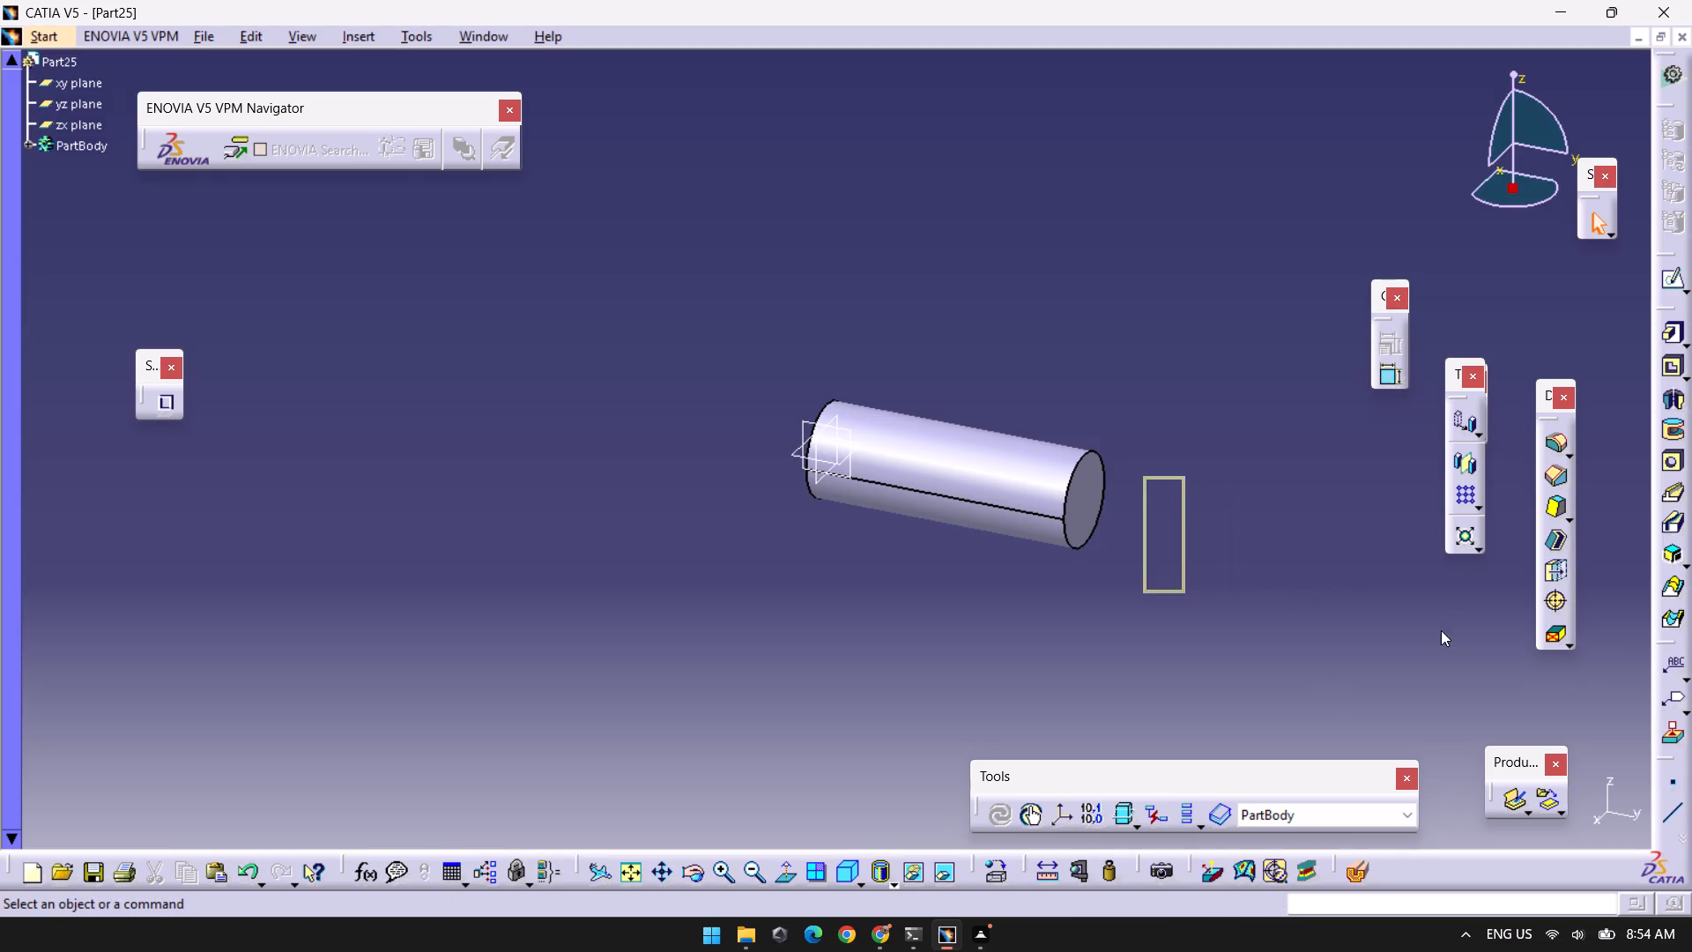
left_click_drag(1441, 630, 1335, 296)
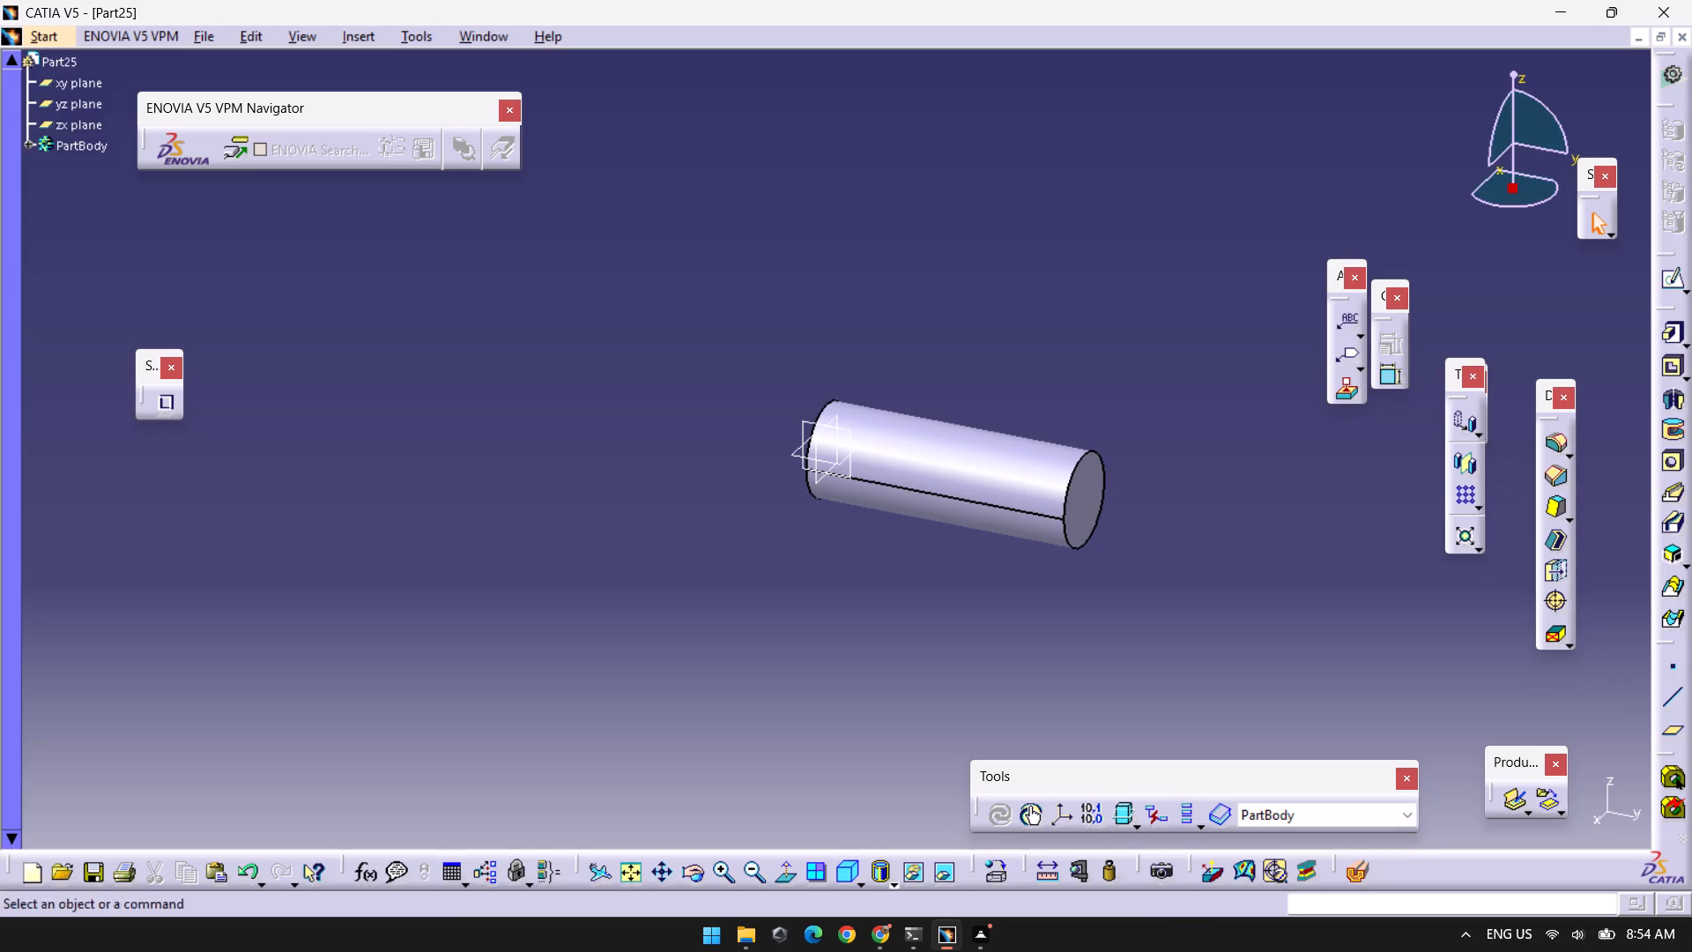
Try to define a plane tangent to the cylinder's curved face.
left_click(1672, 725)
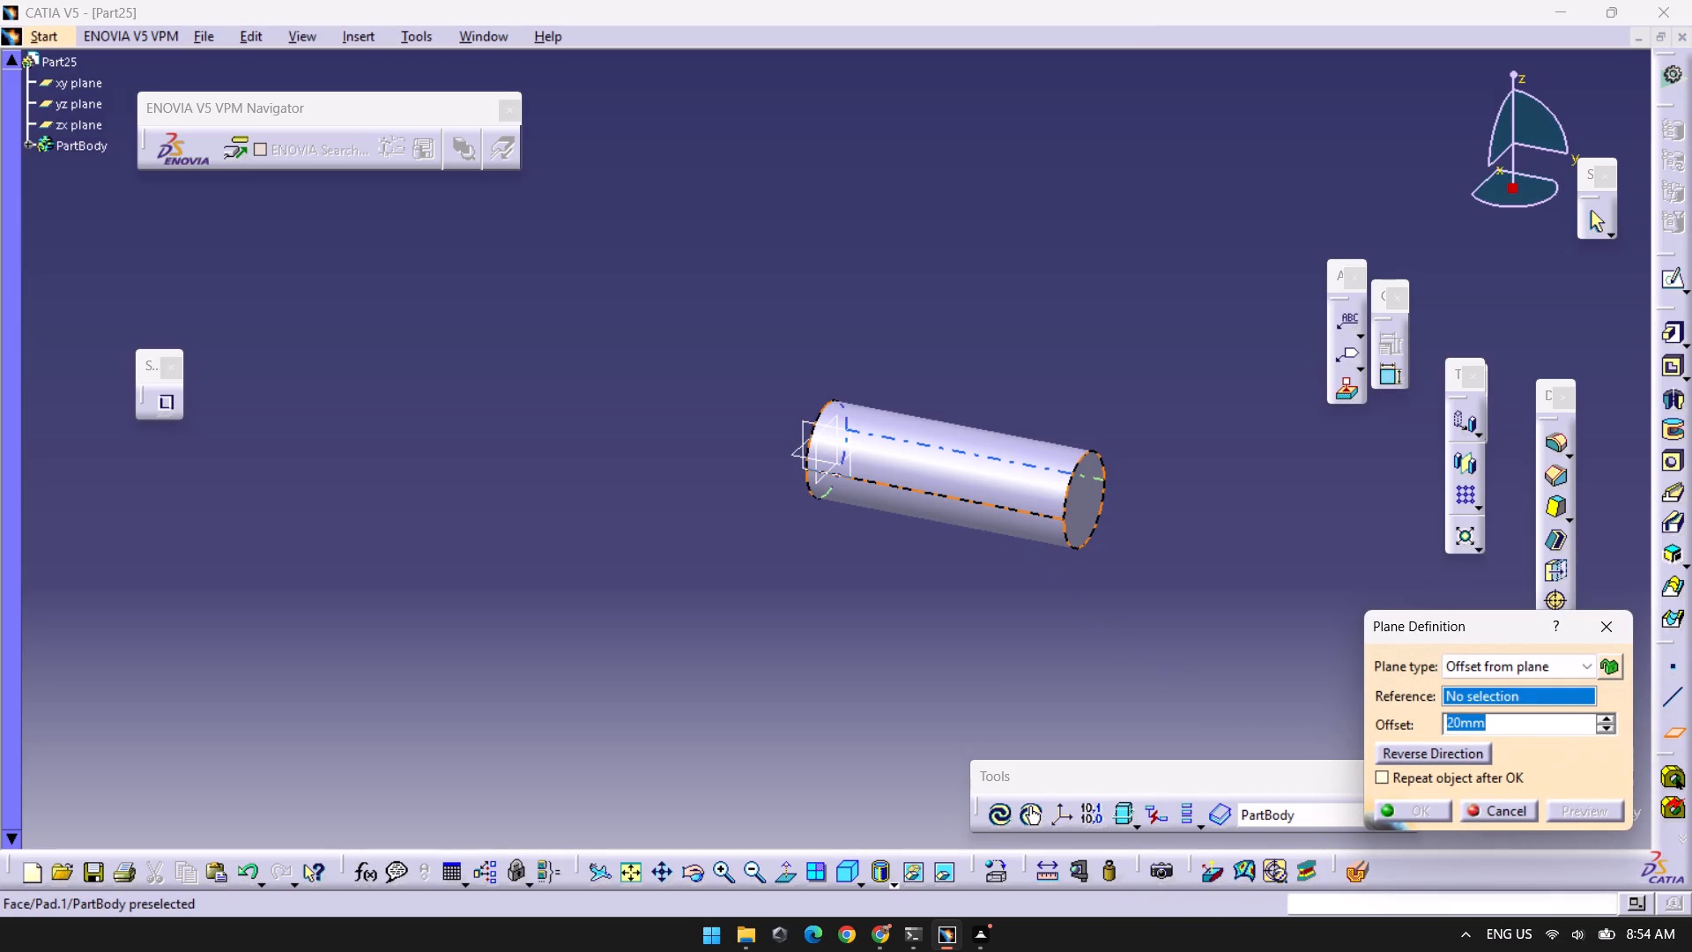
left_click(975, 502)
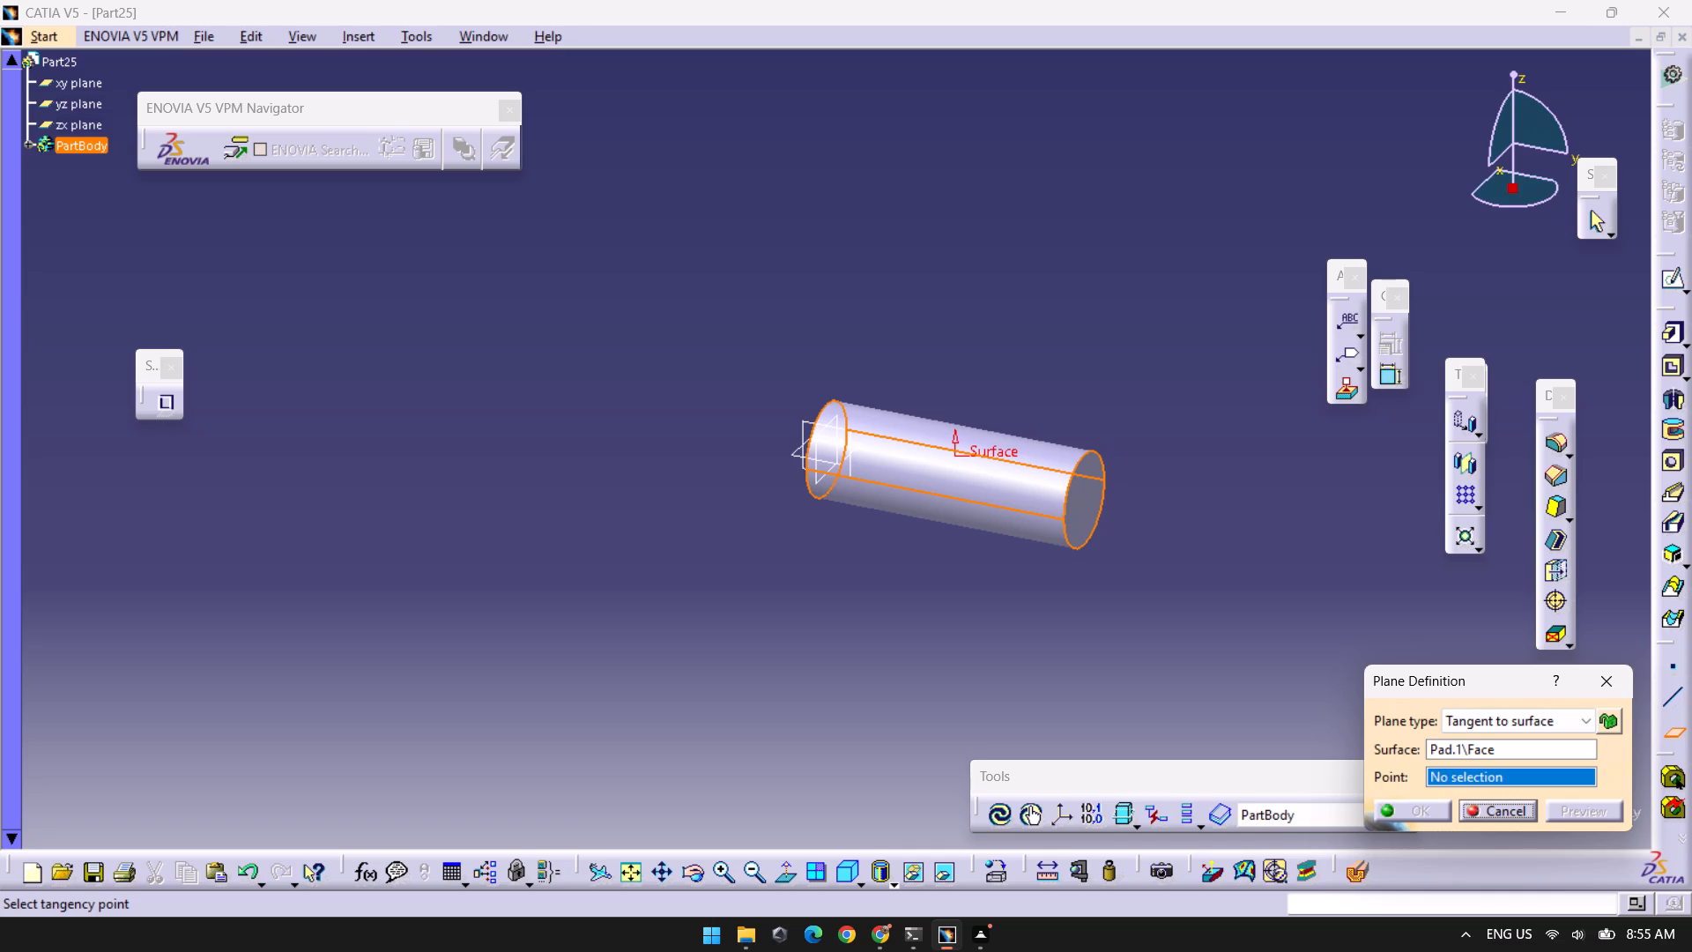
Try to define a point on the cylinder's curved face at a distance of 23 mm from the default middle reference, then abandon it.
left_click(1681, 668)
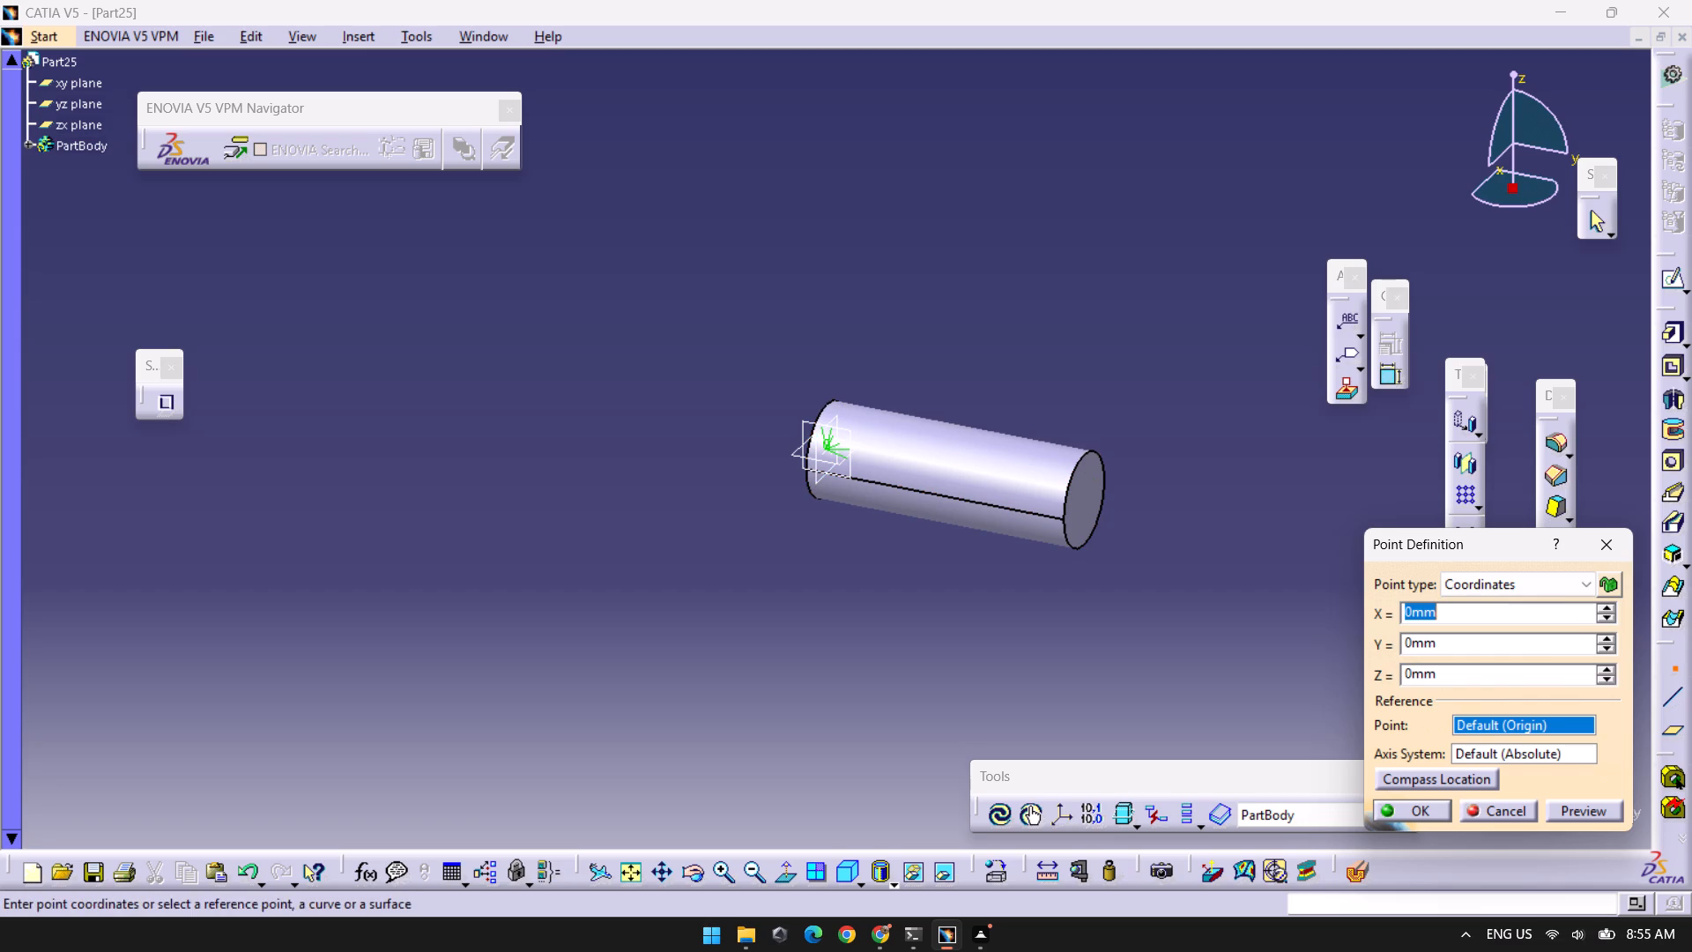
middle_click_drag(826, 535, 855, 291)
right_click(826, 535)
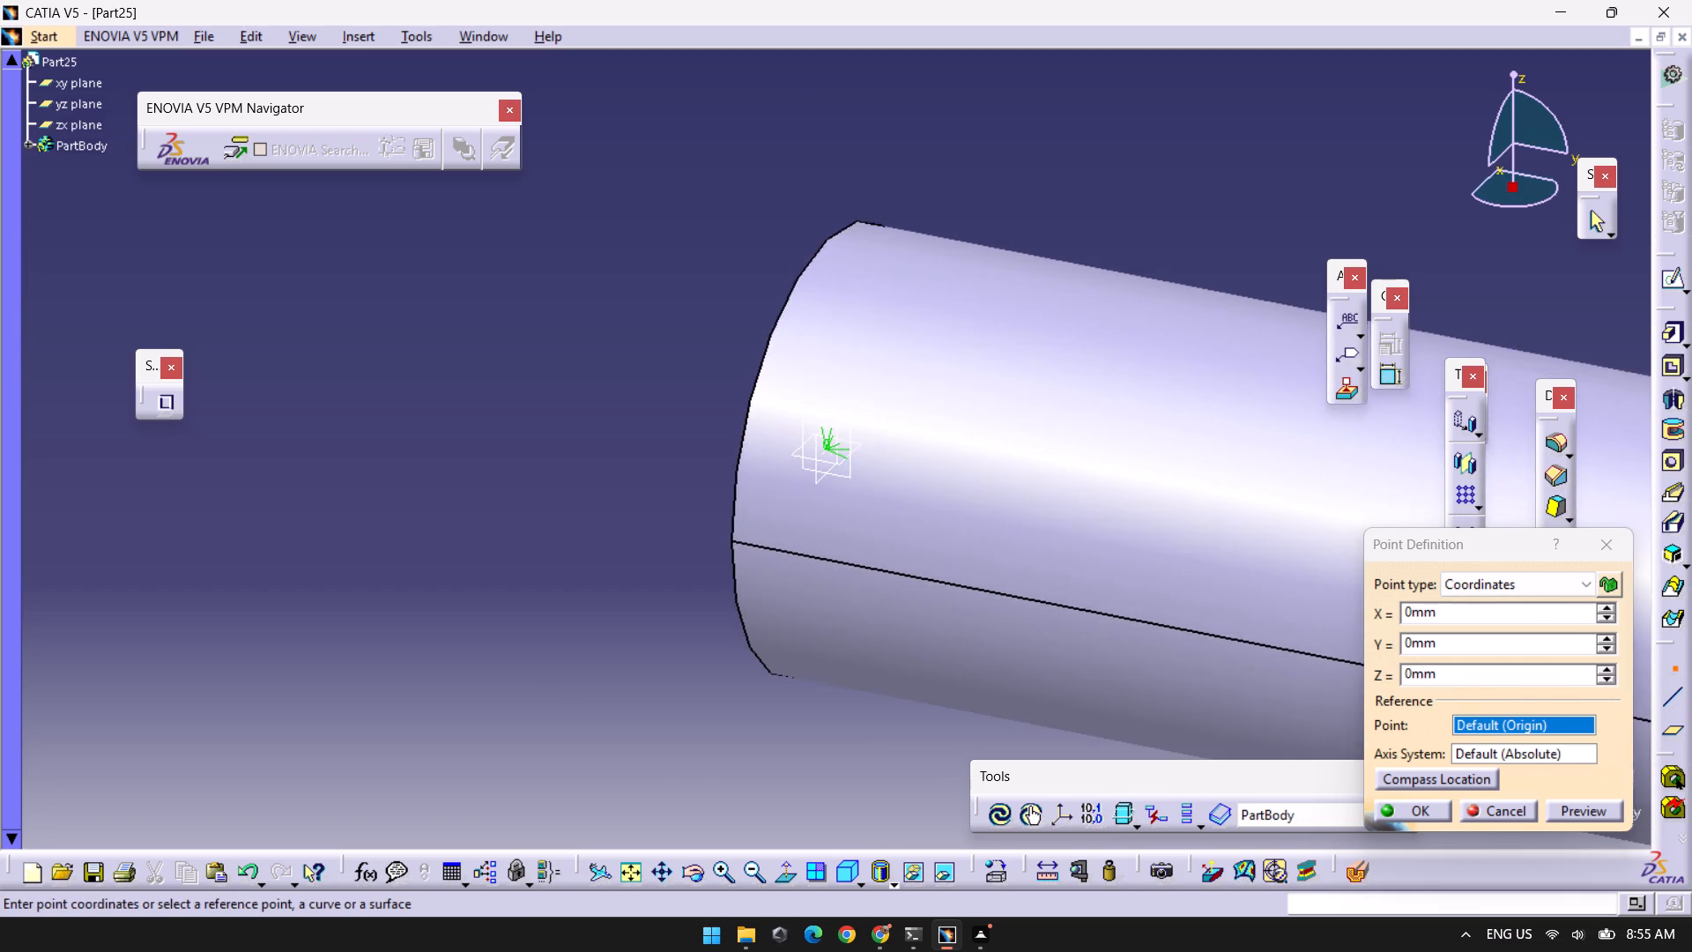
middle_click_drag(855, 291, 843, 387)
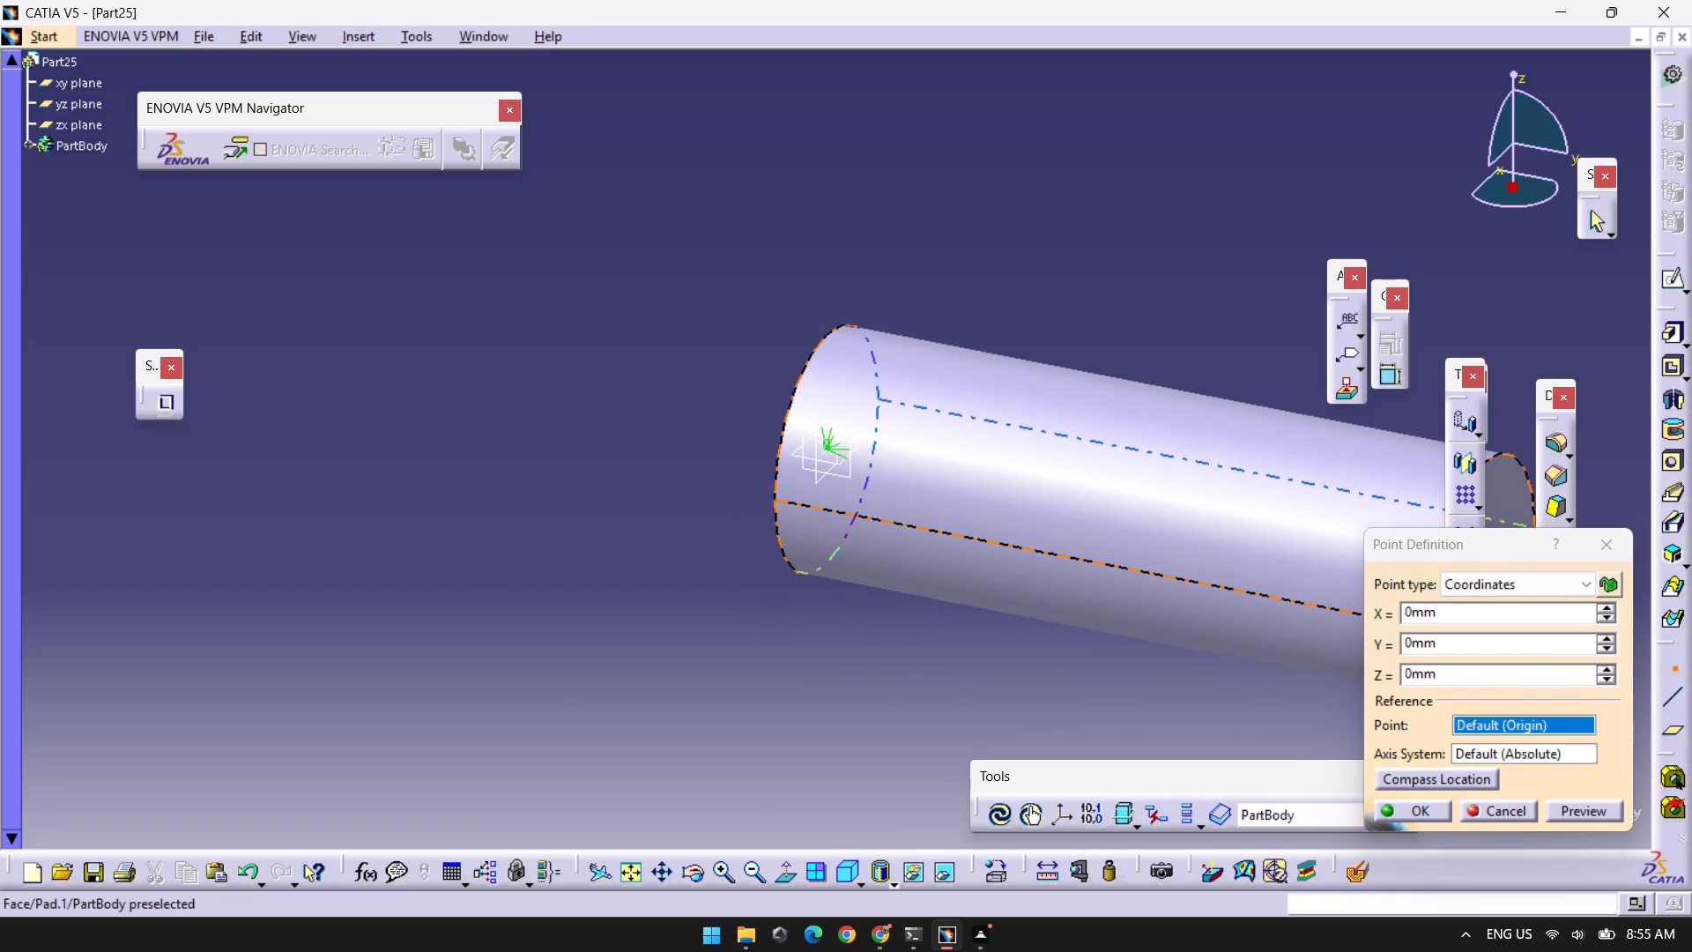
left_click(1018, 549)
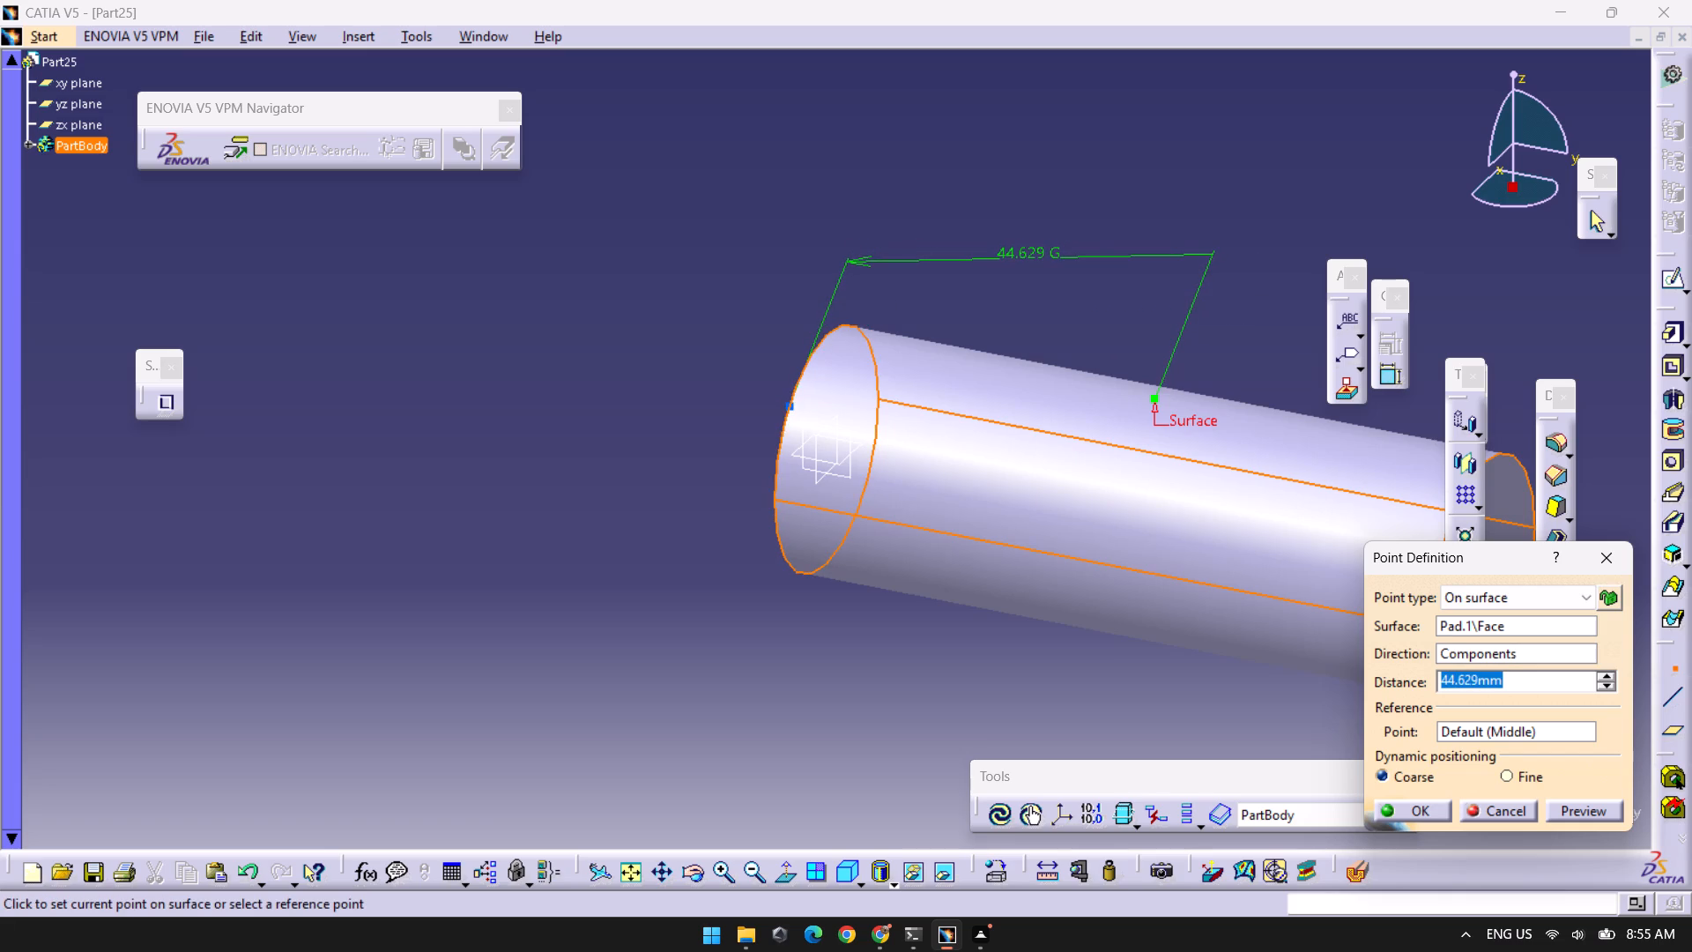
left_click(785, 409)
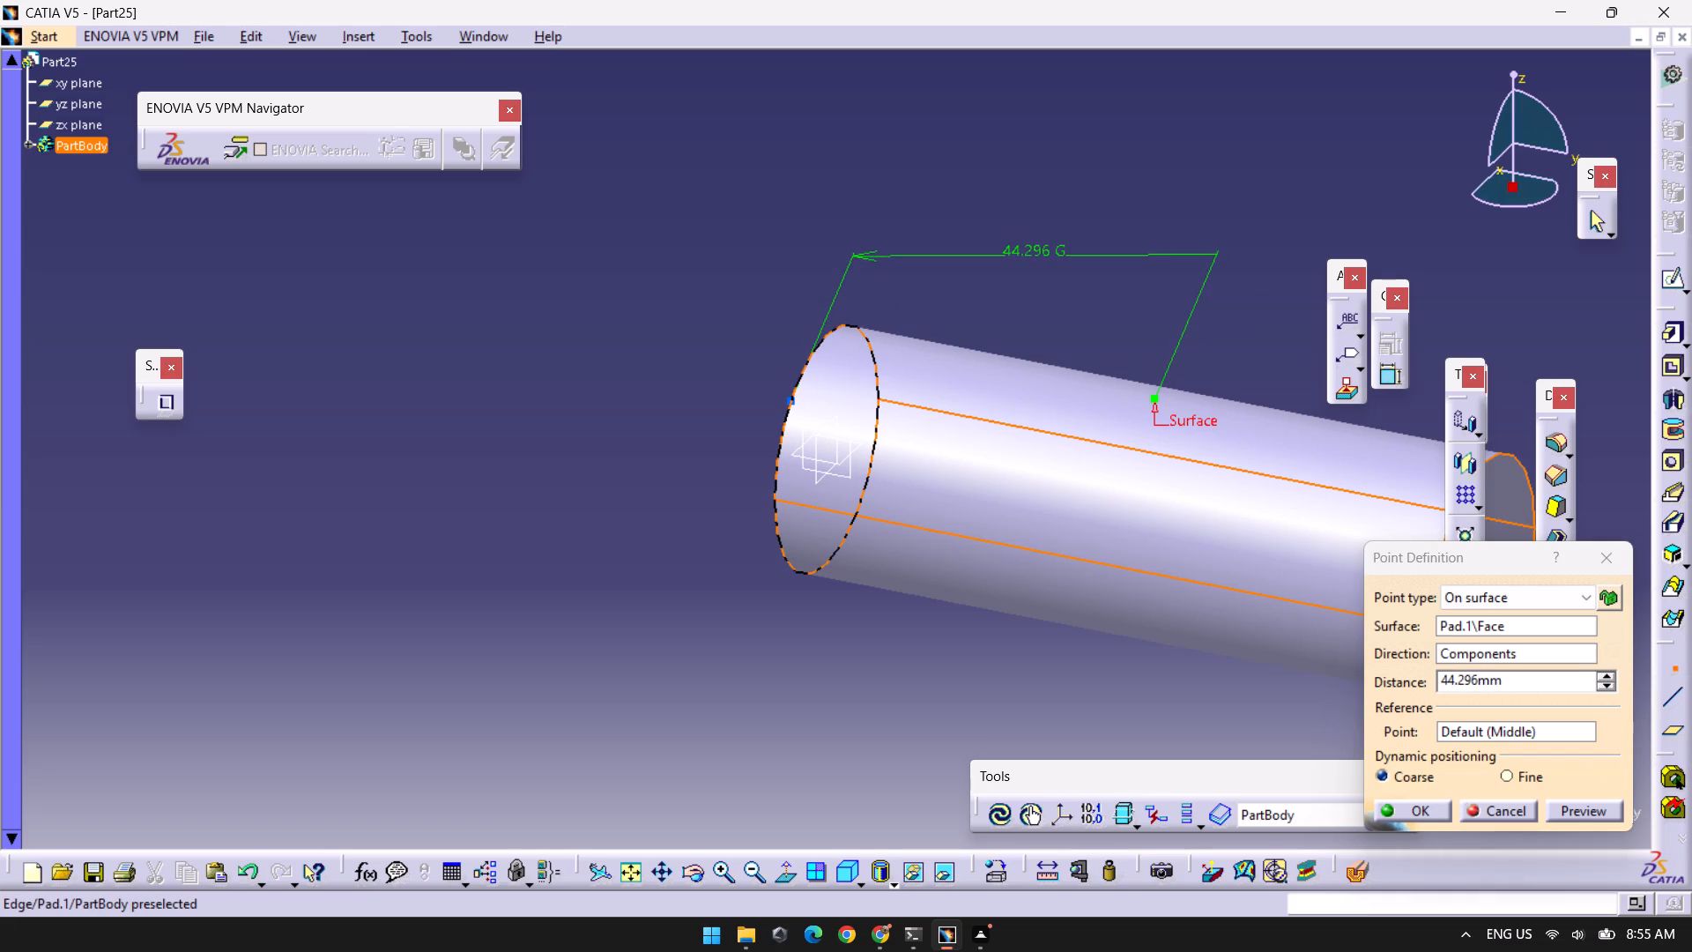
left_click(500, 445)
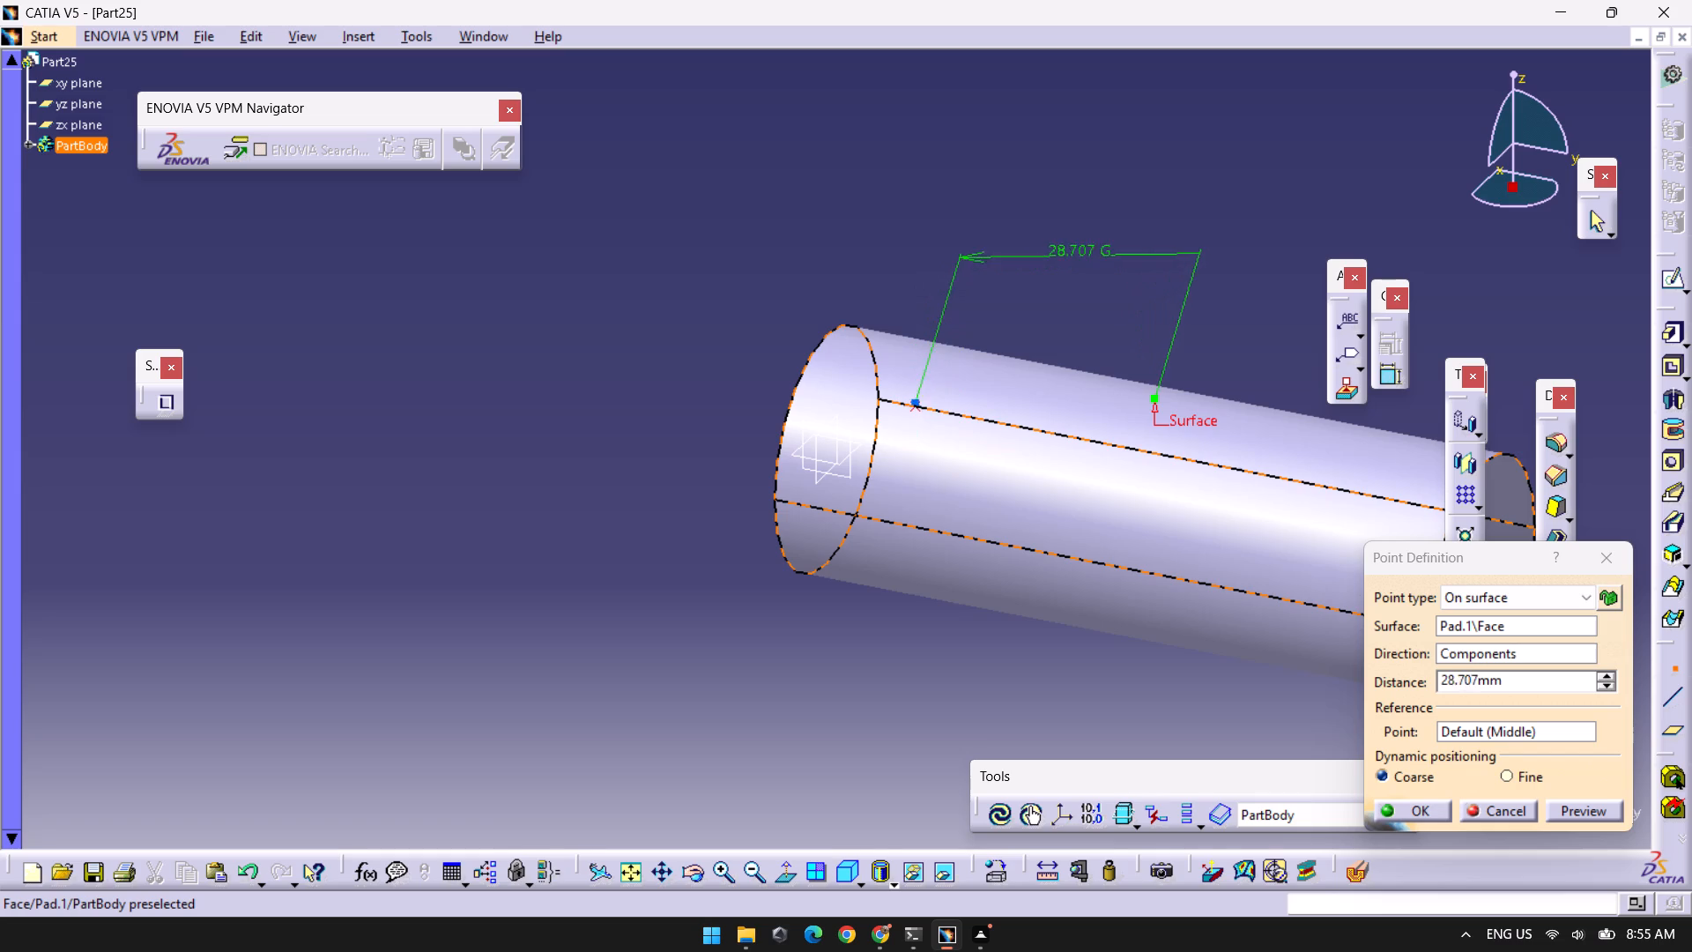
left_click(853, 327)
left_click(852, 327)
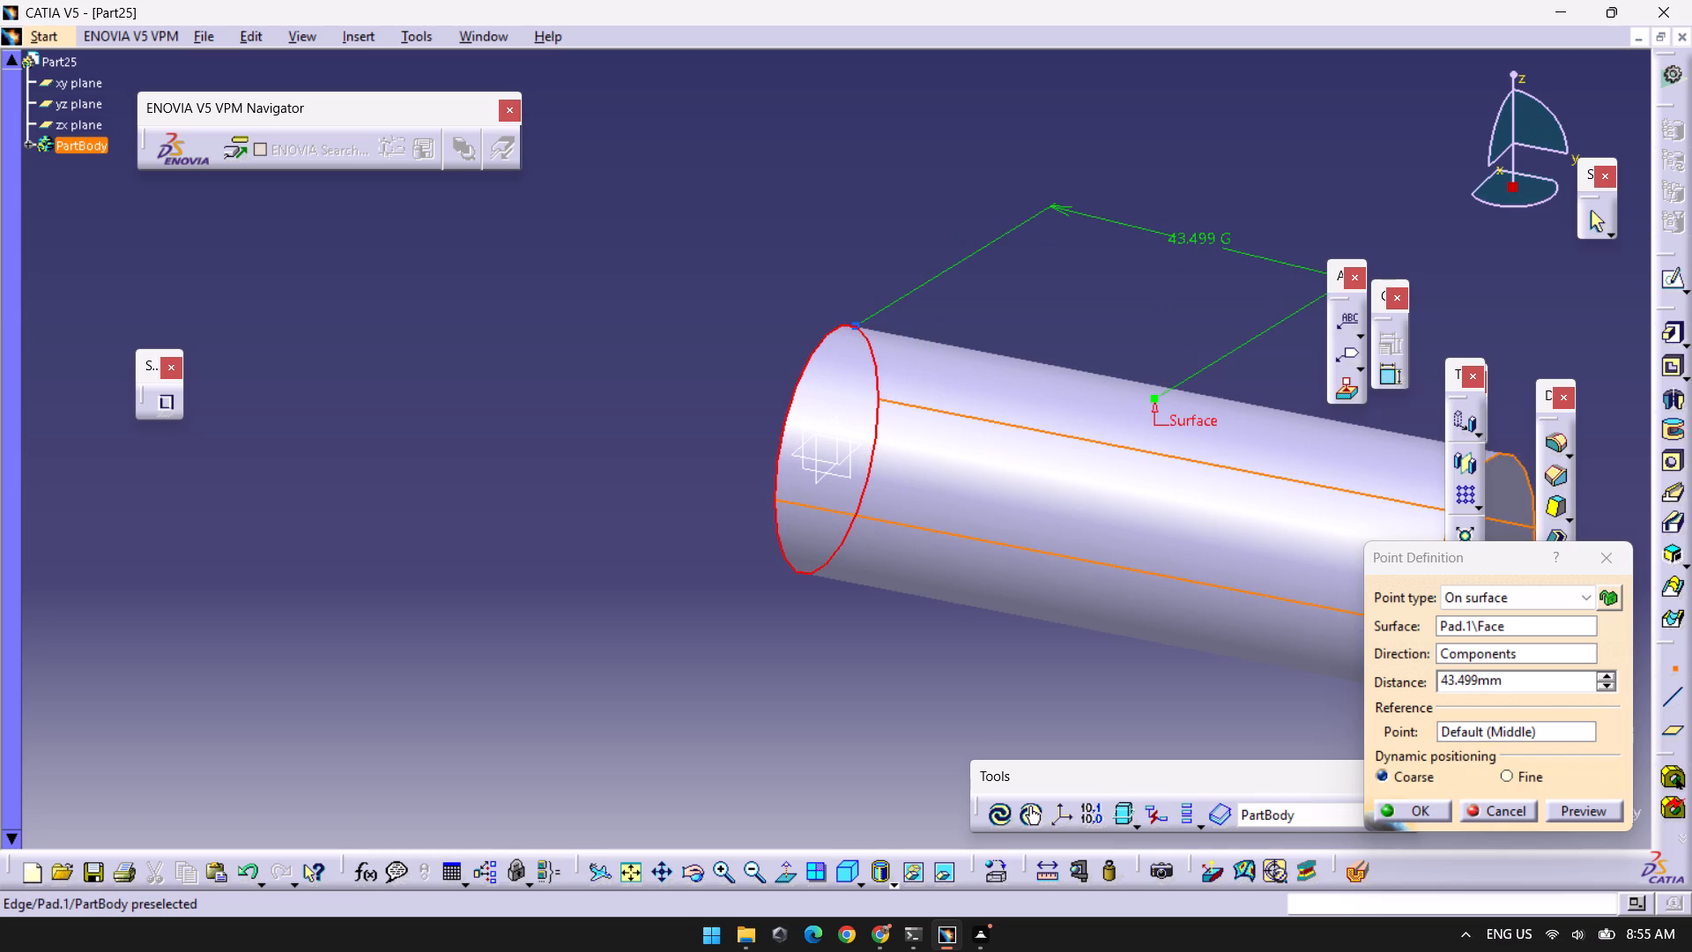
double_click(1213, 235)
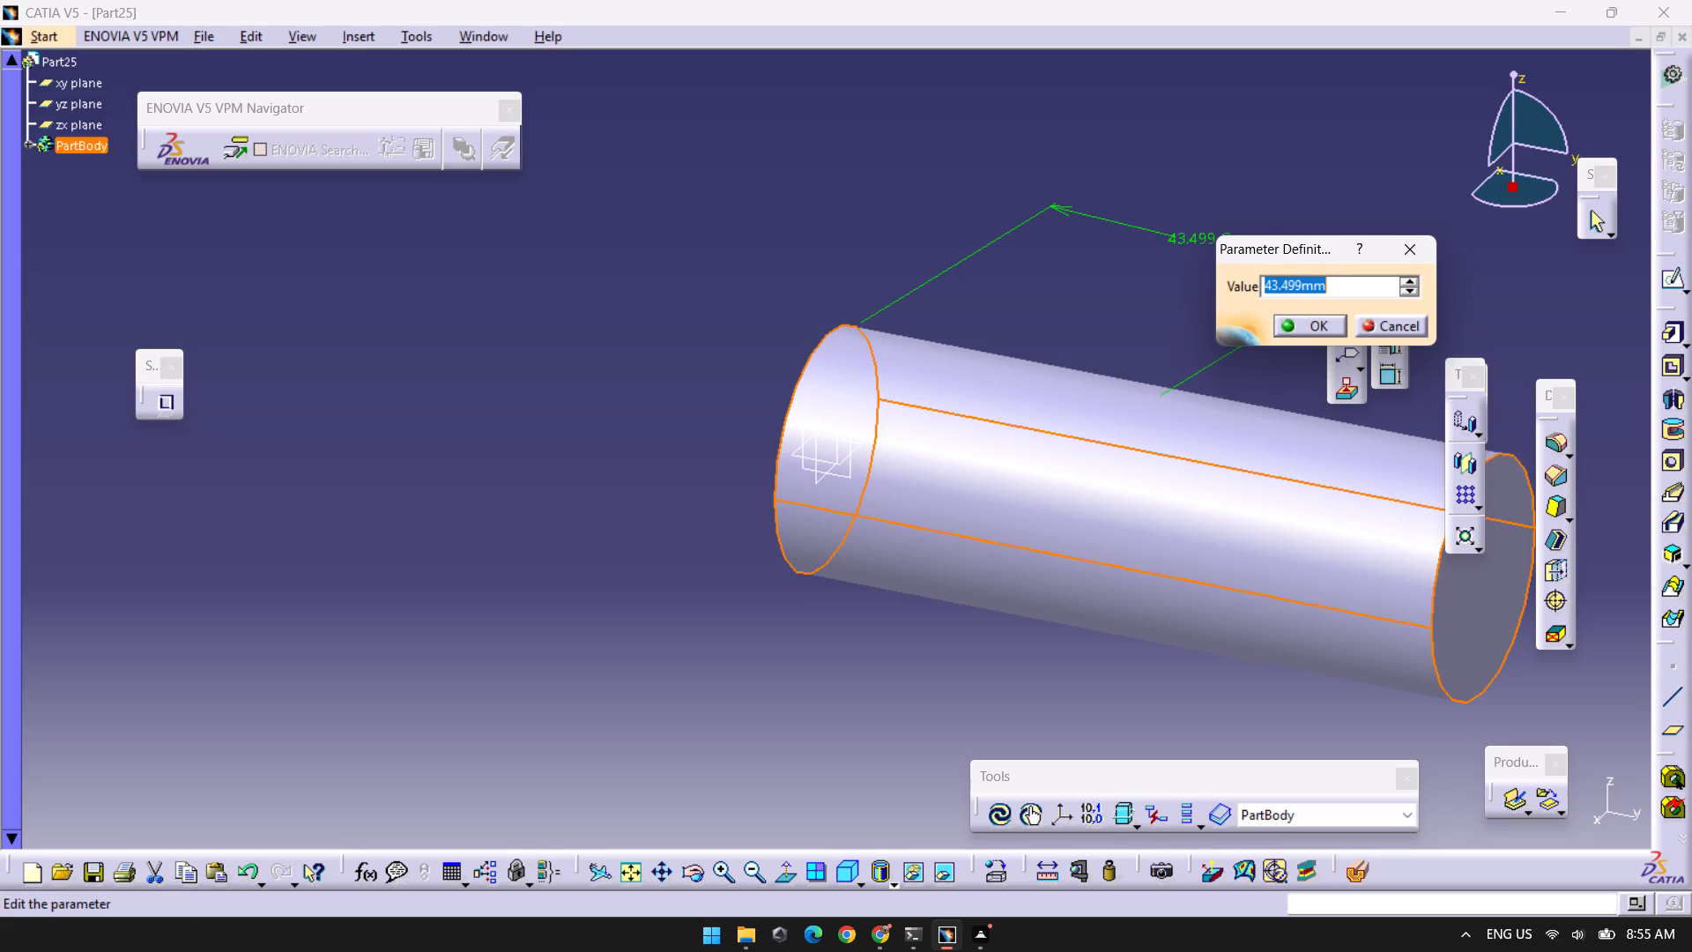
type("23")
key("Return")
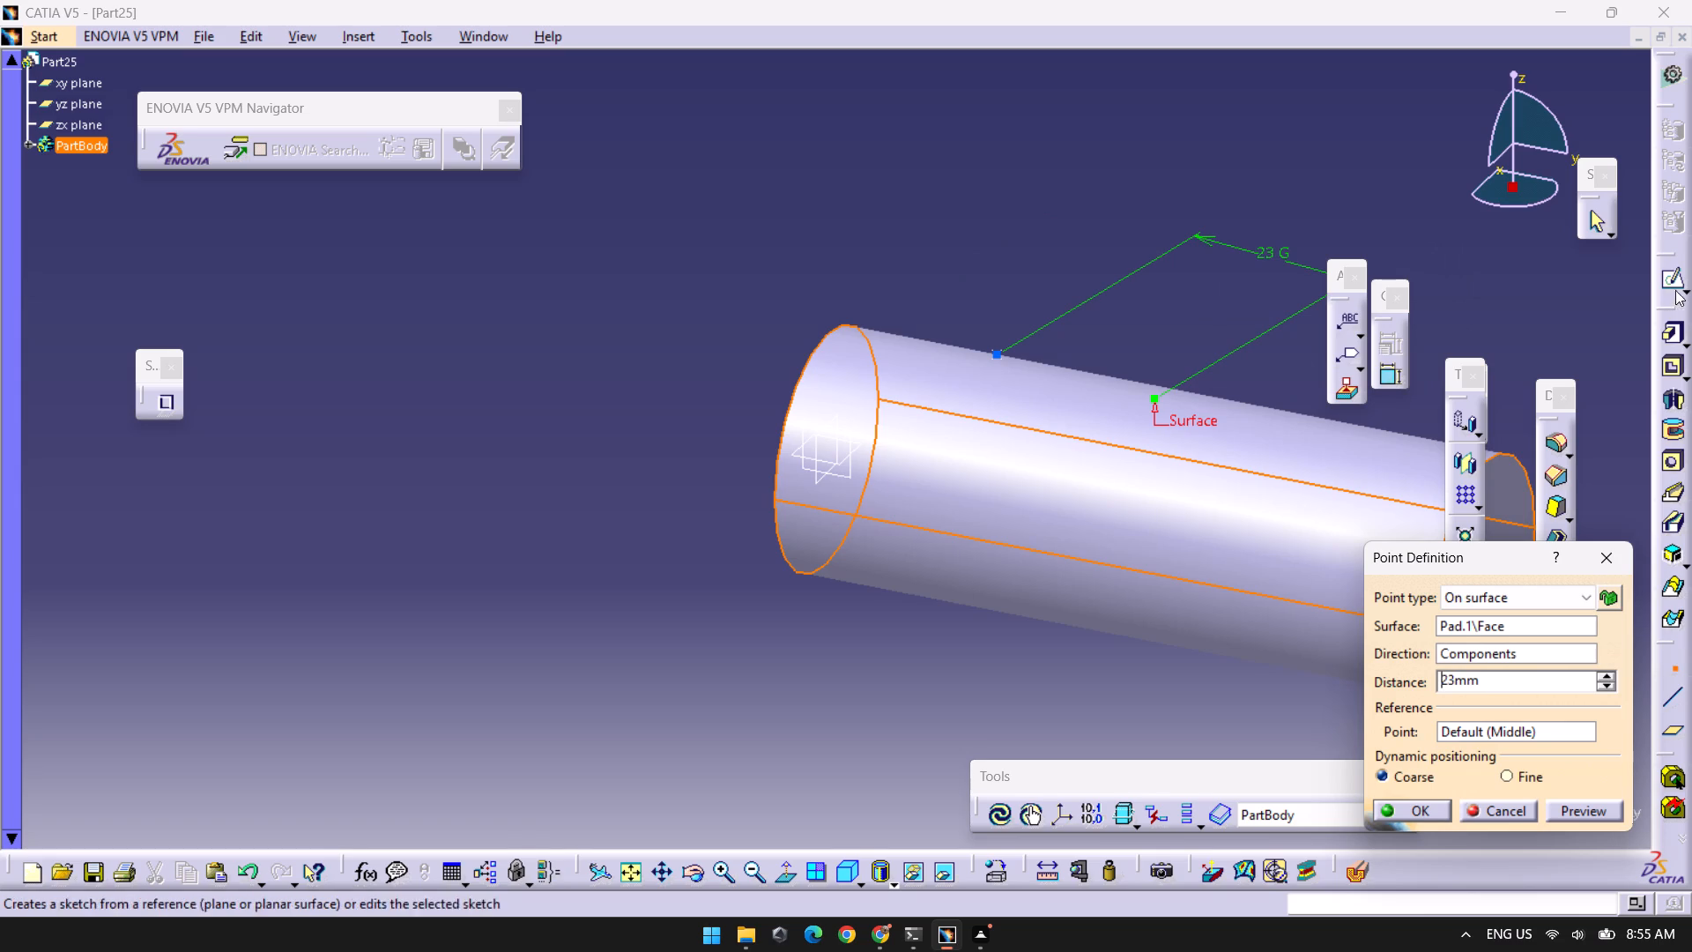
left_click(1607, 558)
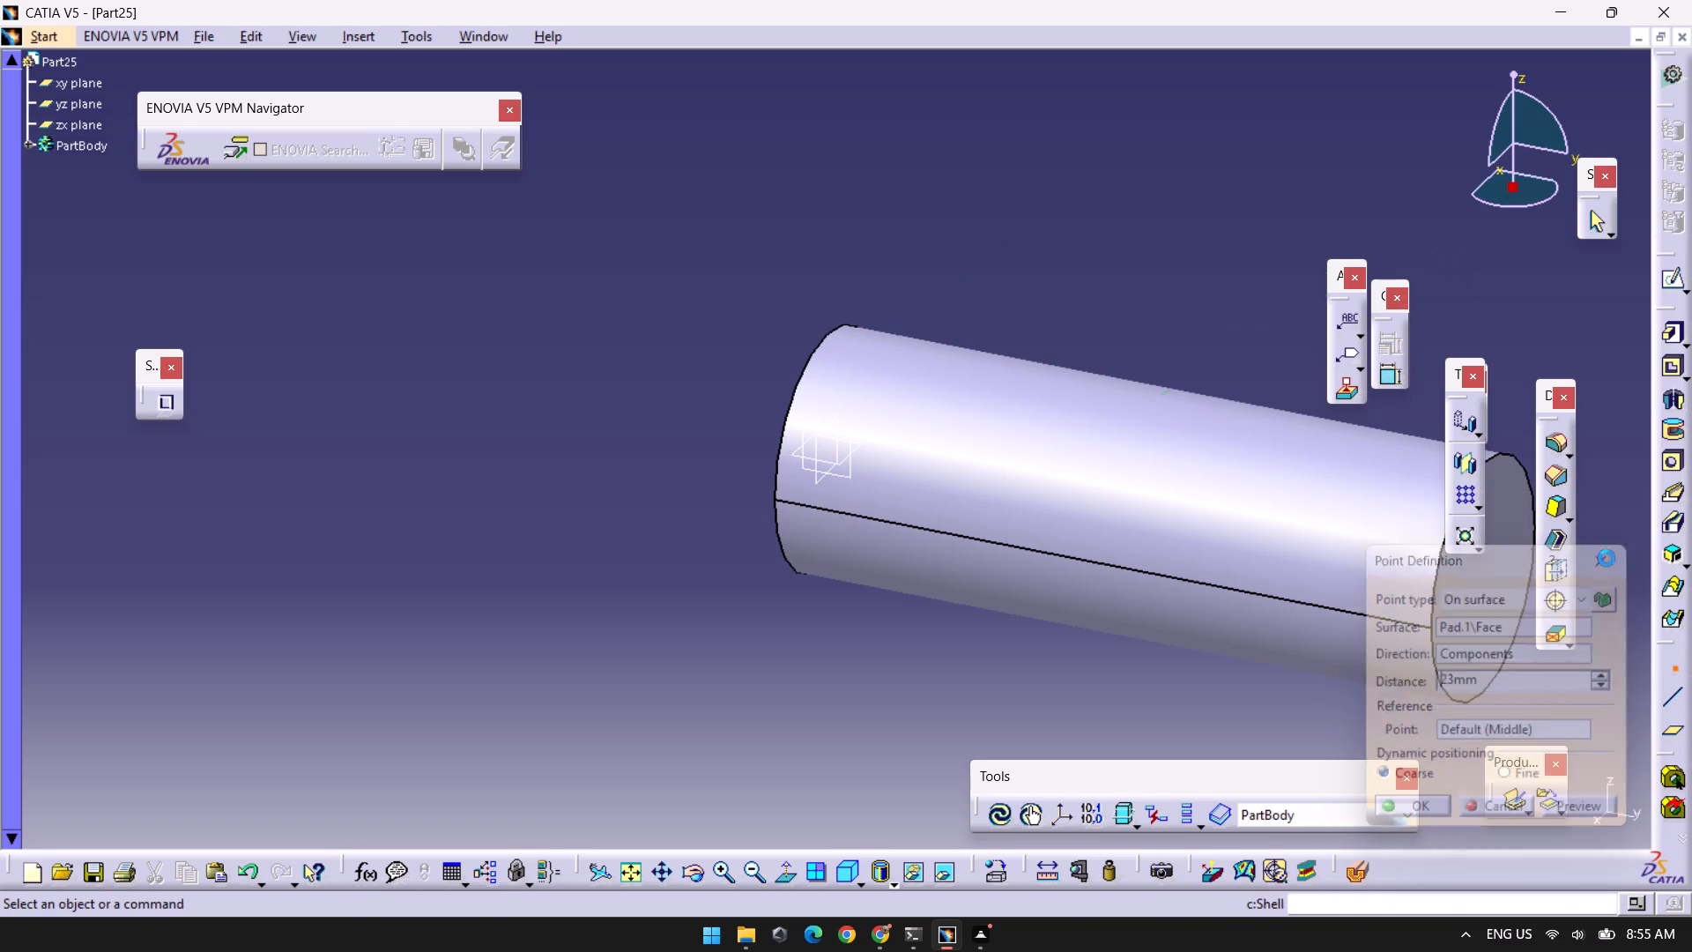
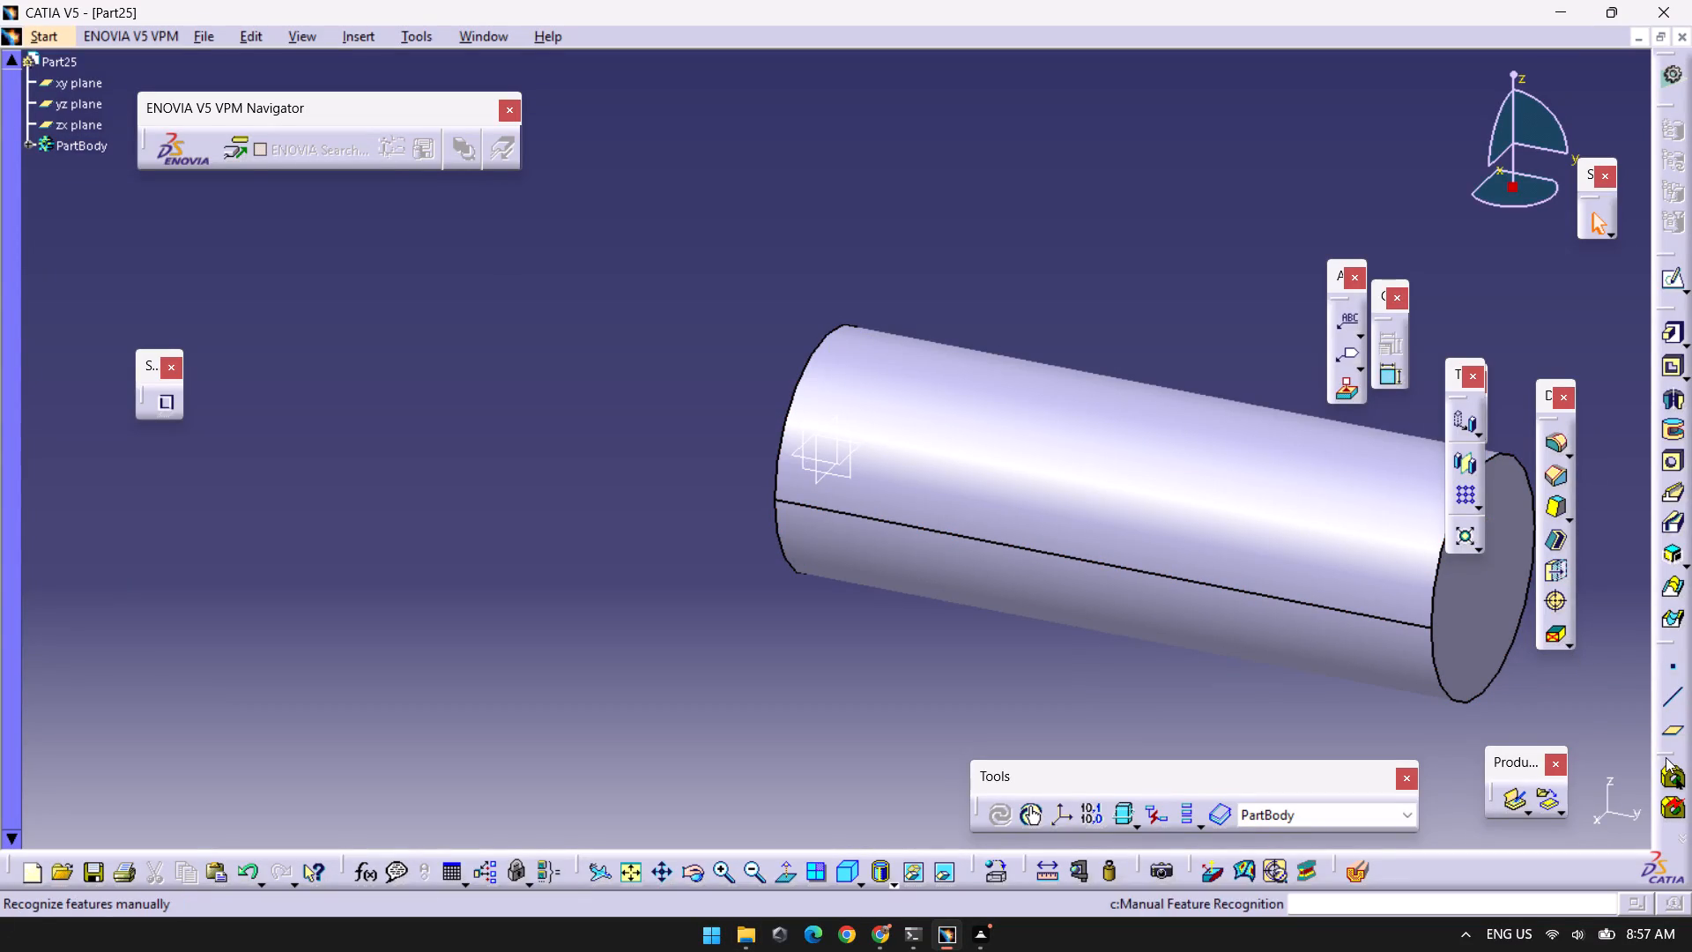
Undock the feature recognition tool group and park it in the empty workspace beside the floating sketch tool group.
left_click_drag(1666, 756, 399, 327)
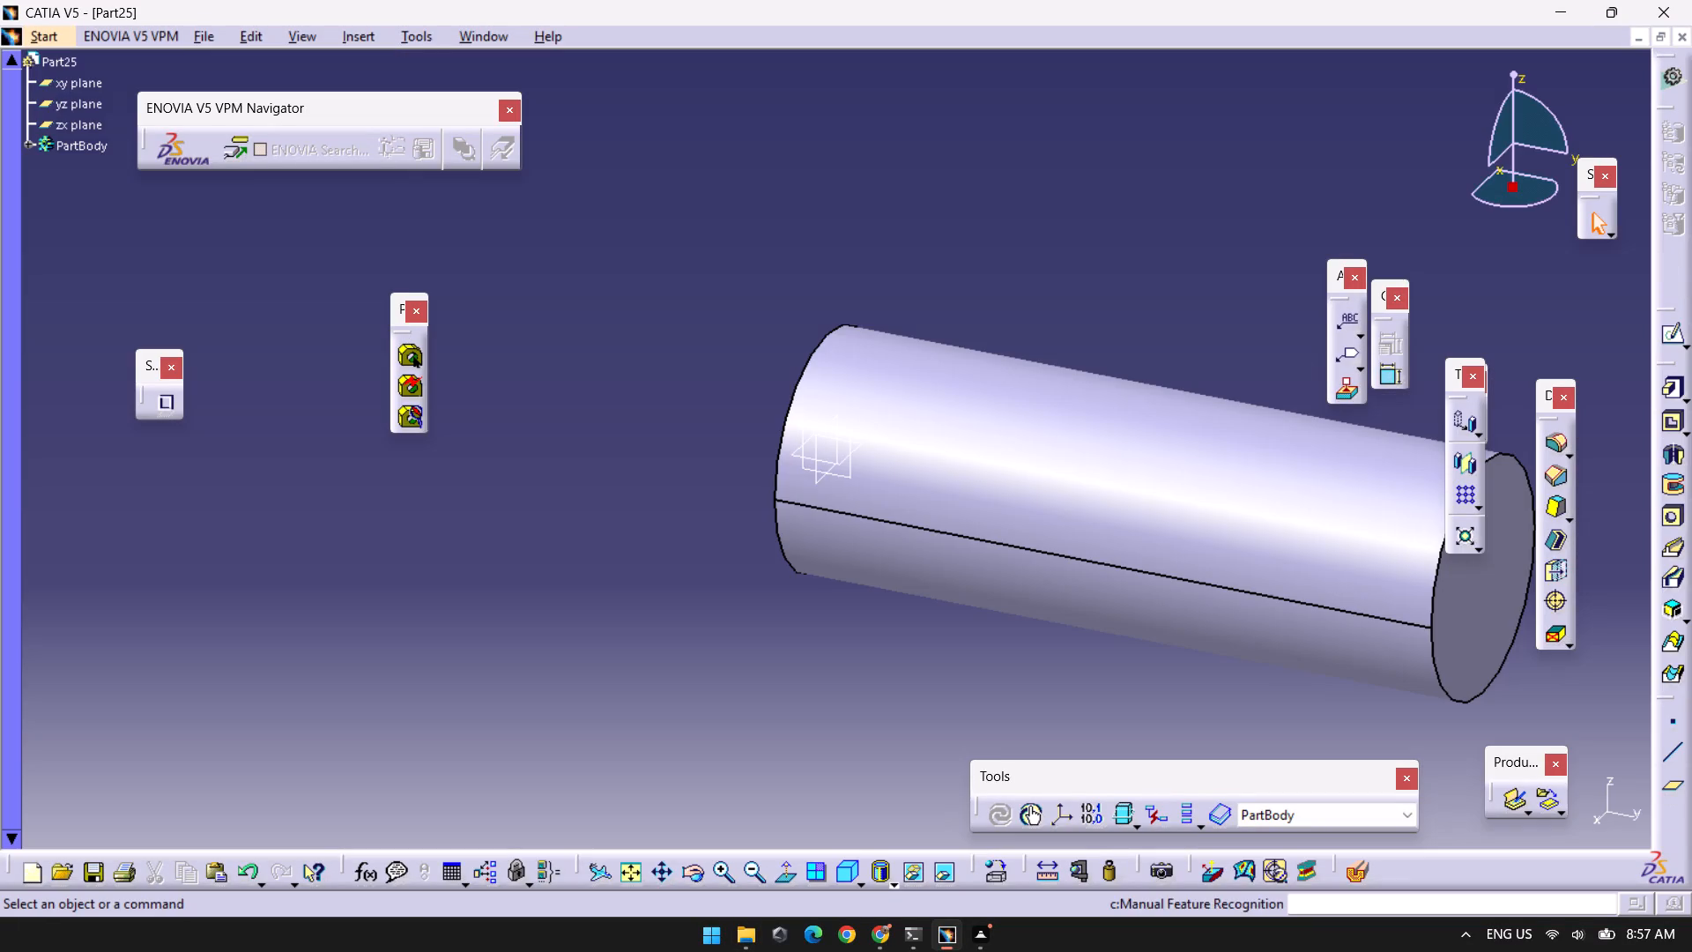
left_click_drag(401, 300, 132, 280)
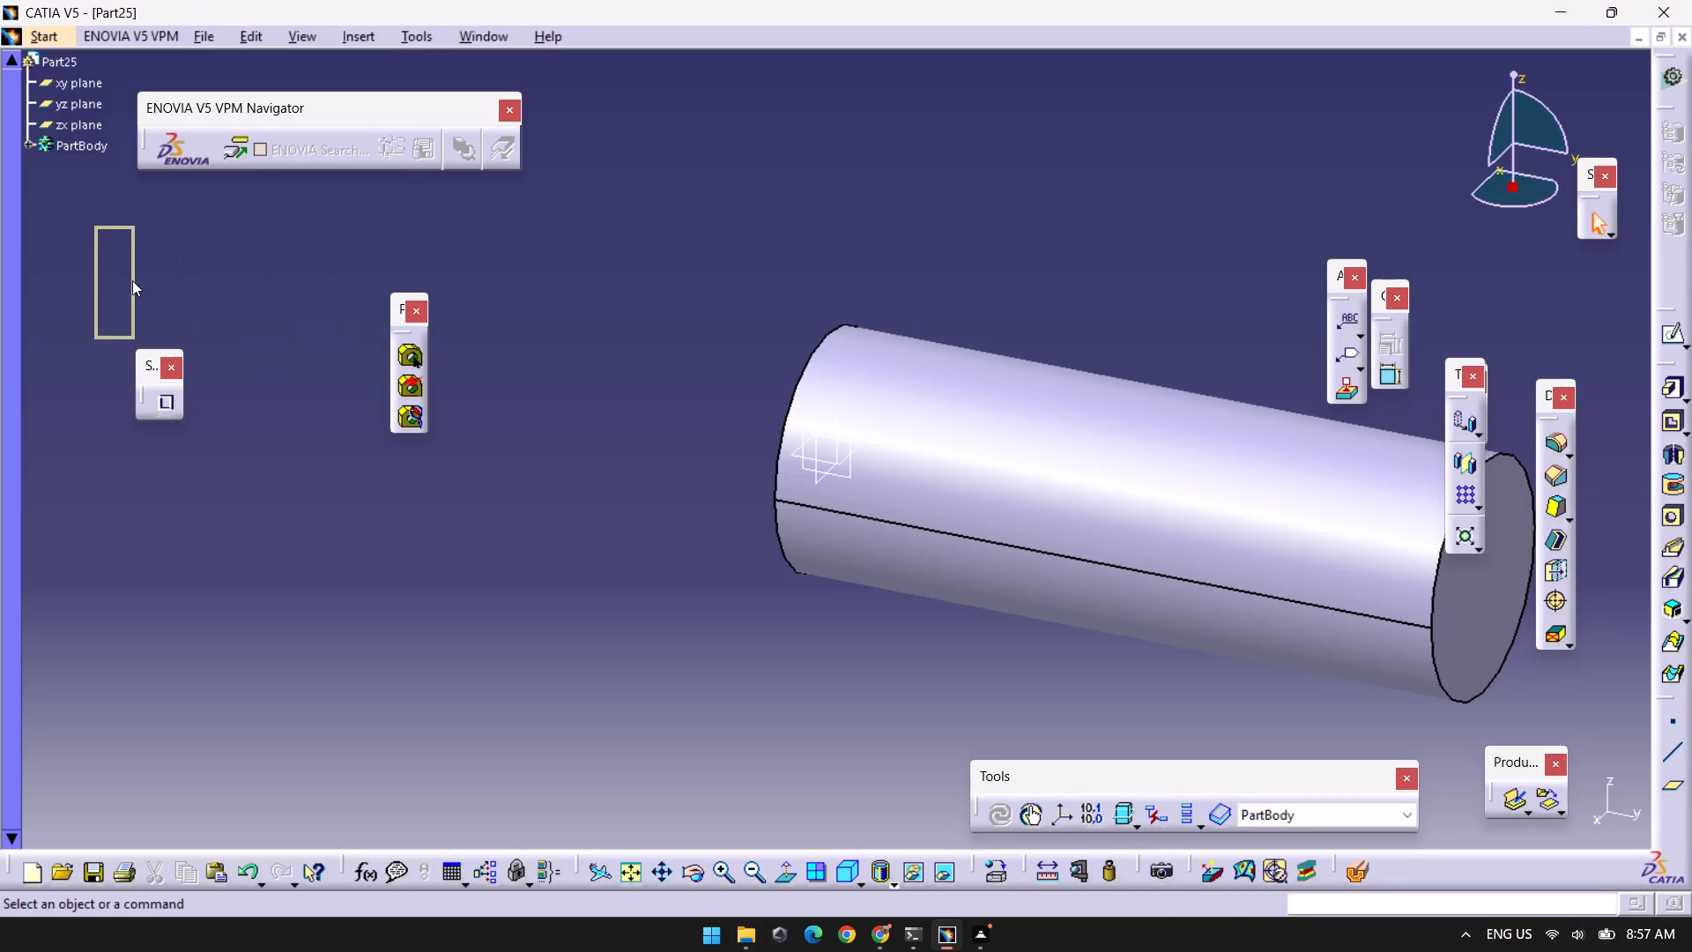
left_click_drag(132, 280, 110, 279)
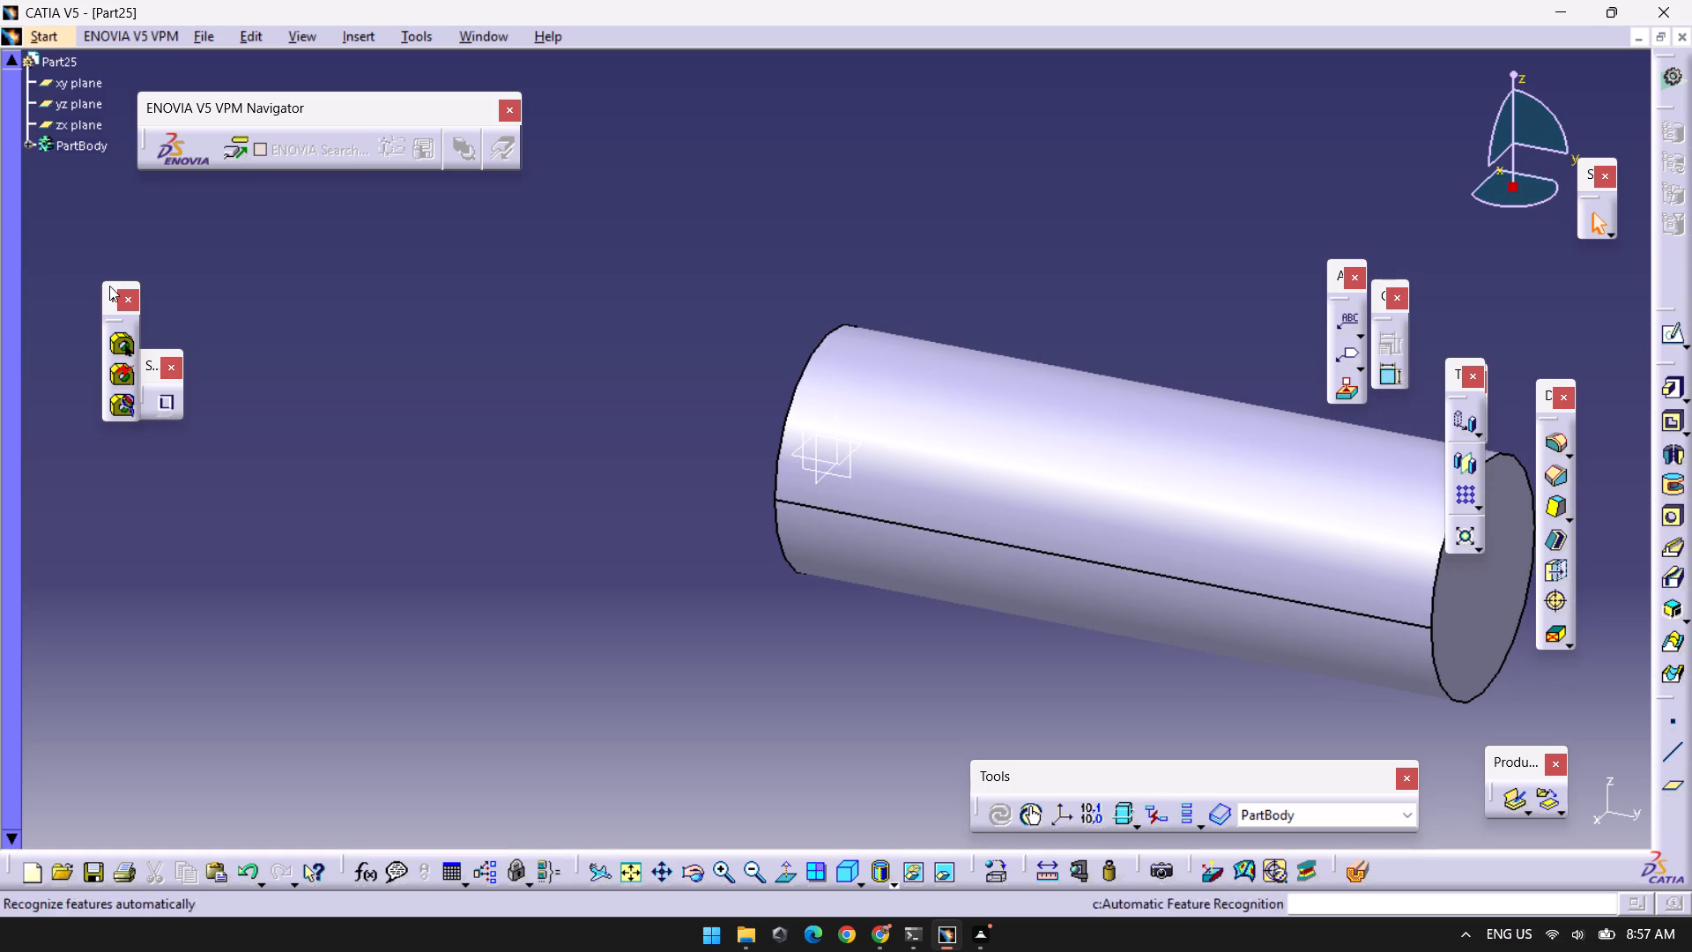
left_click_drag(109, 286, 88, 271)
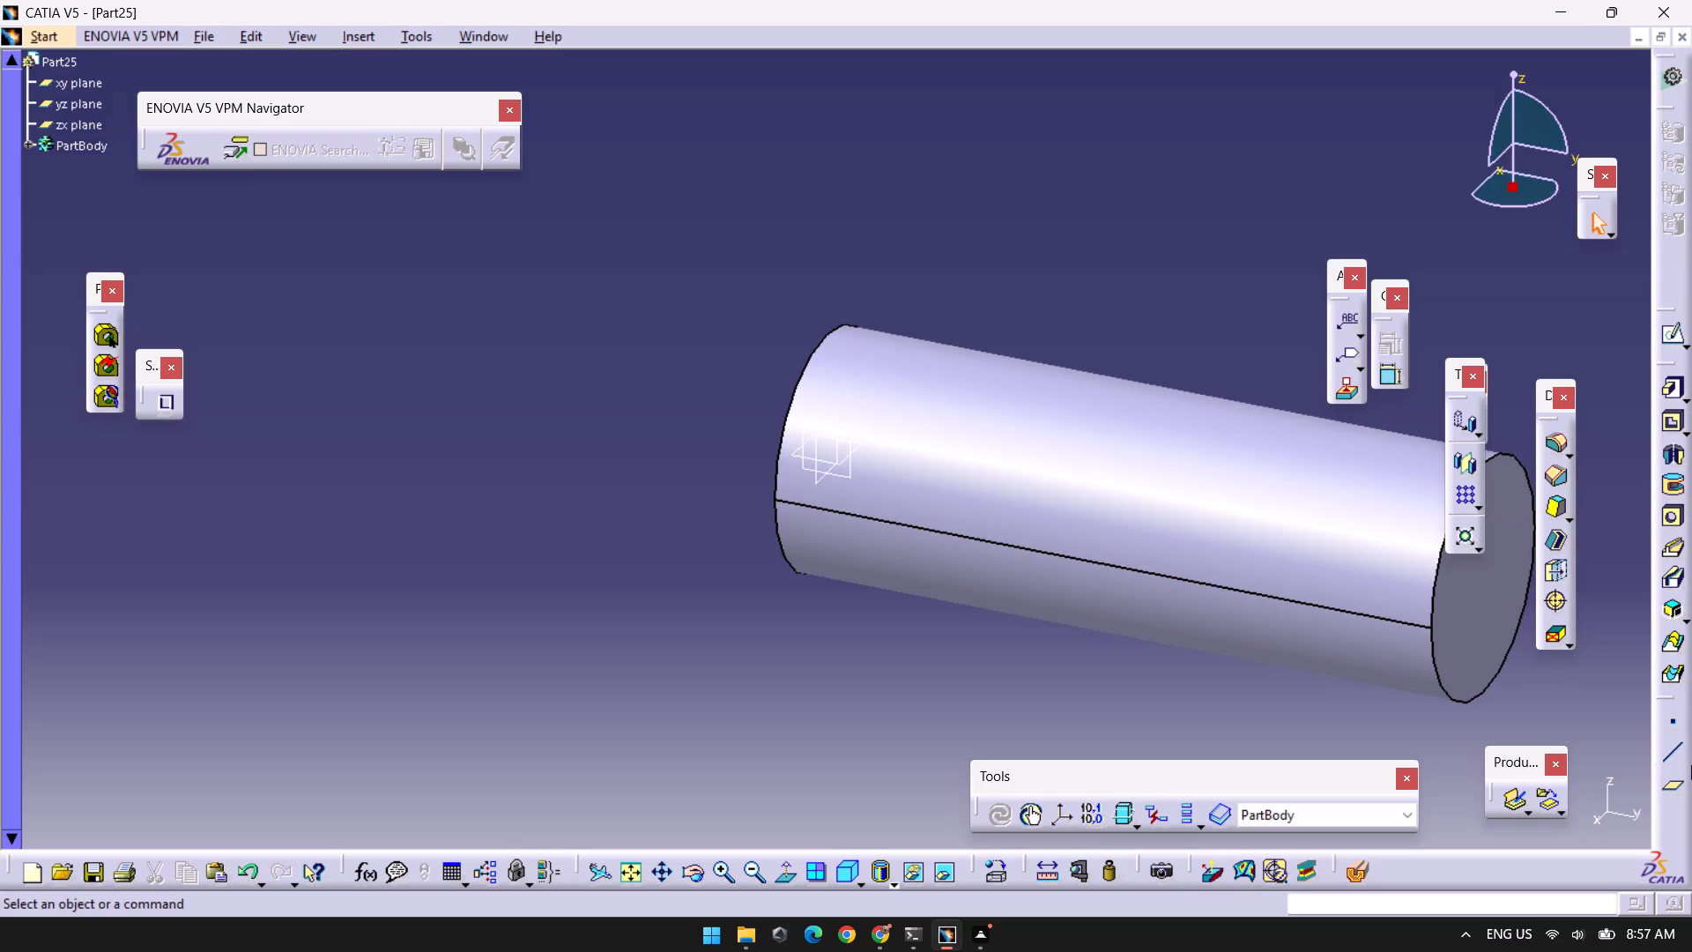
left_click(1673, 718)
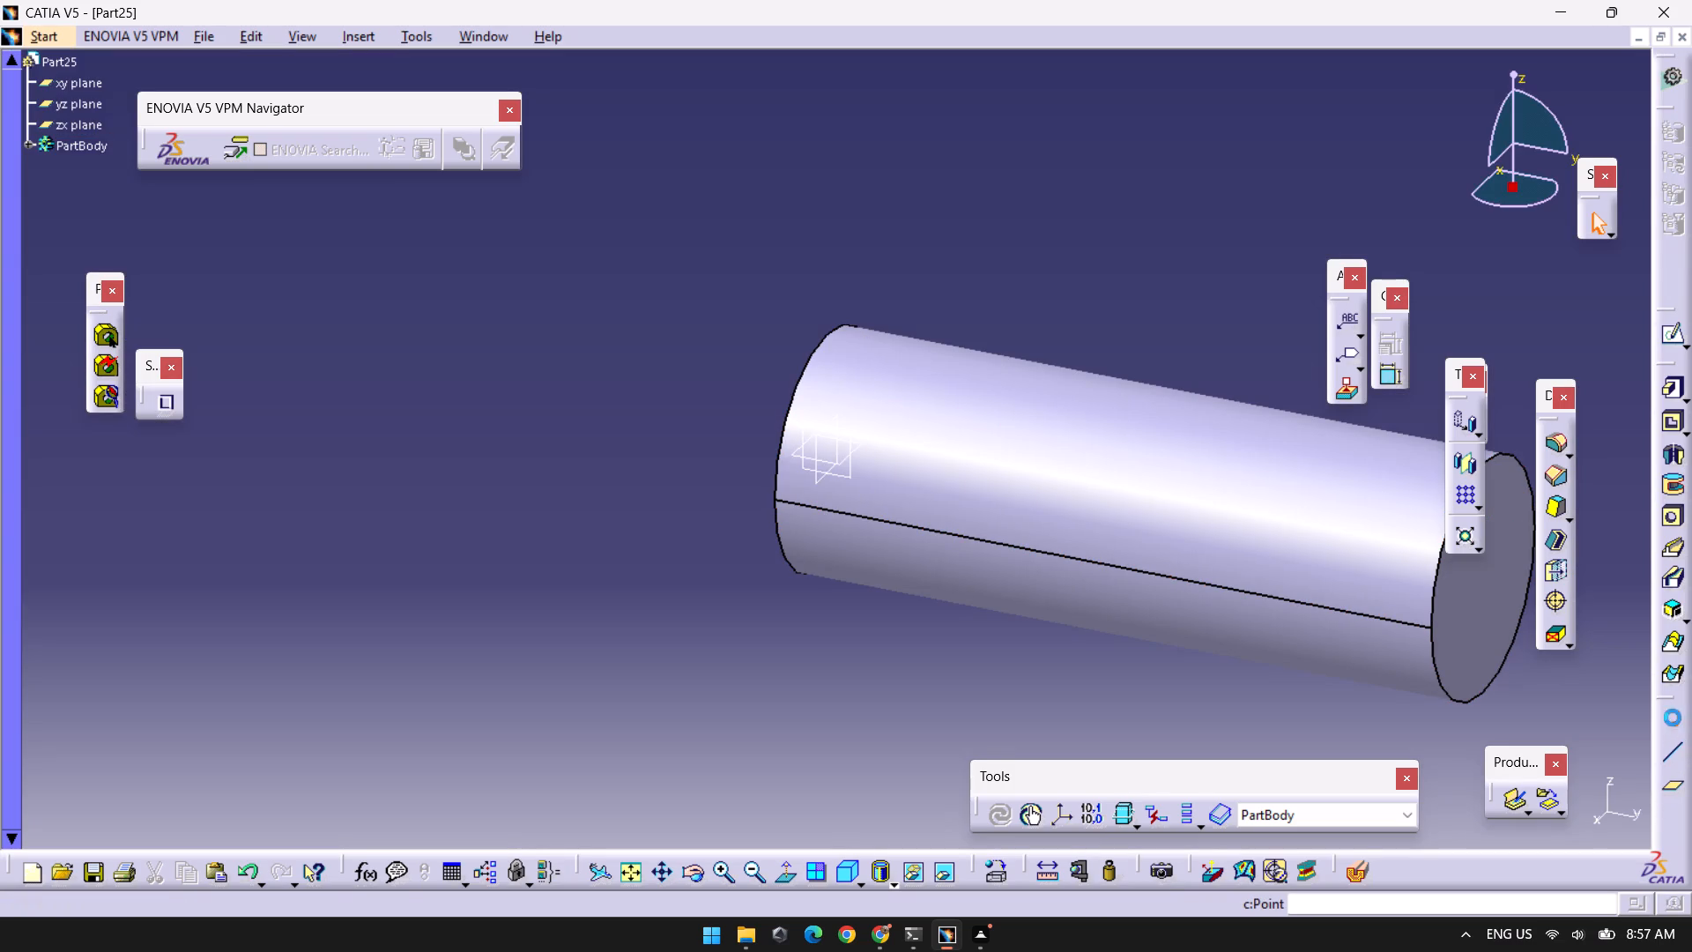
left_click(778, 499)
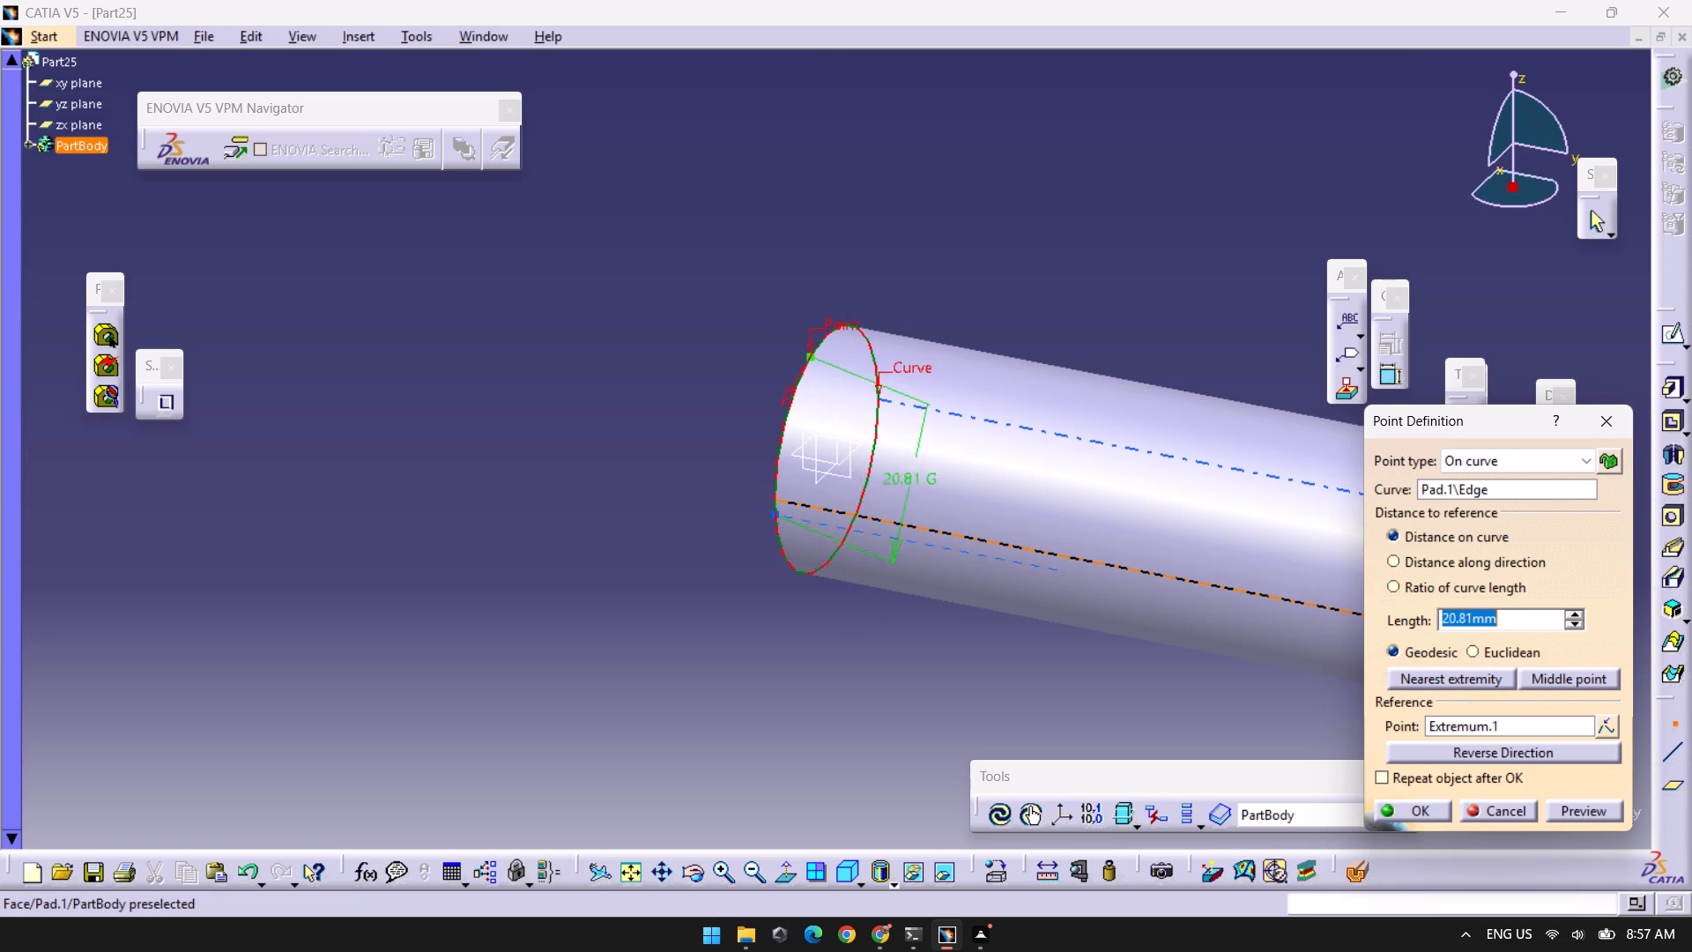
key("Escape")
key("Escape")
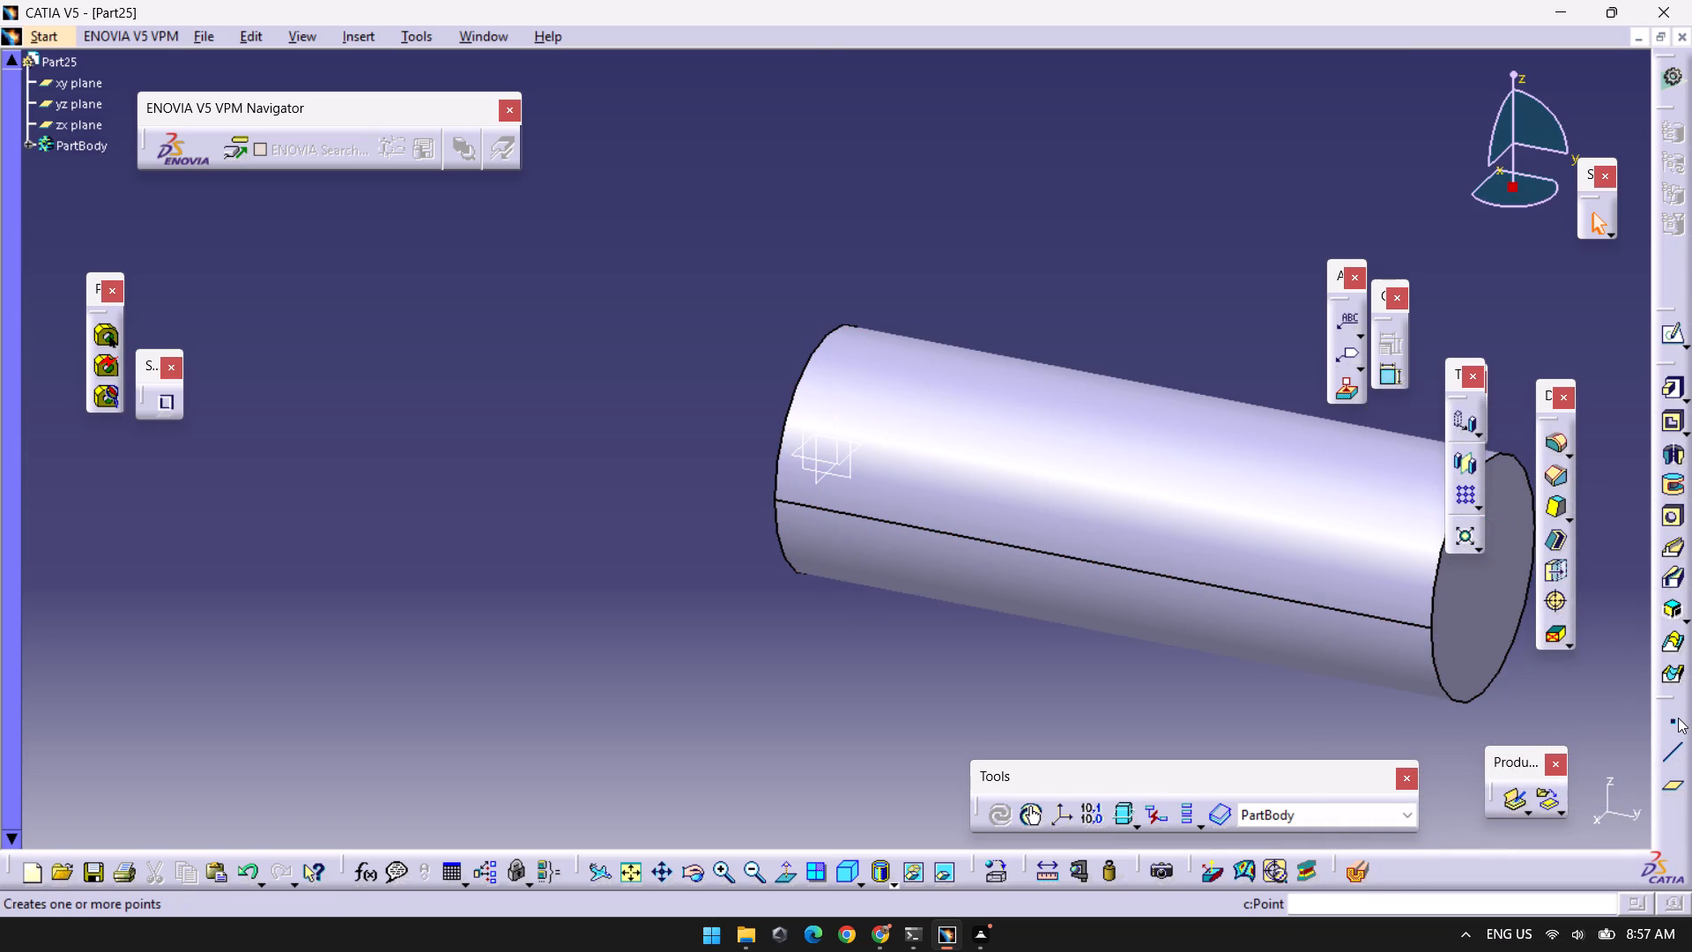
Define a point on the cylinder's curved face, positioned near the far end about 44 mm from the default middle reference.
left_click(1678, 718)
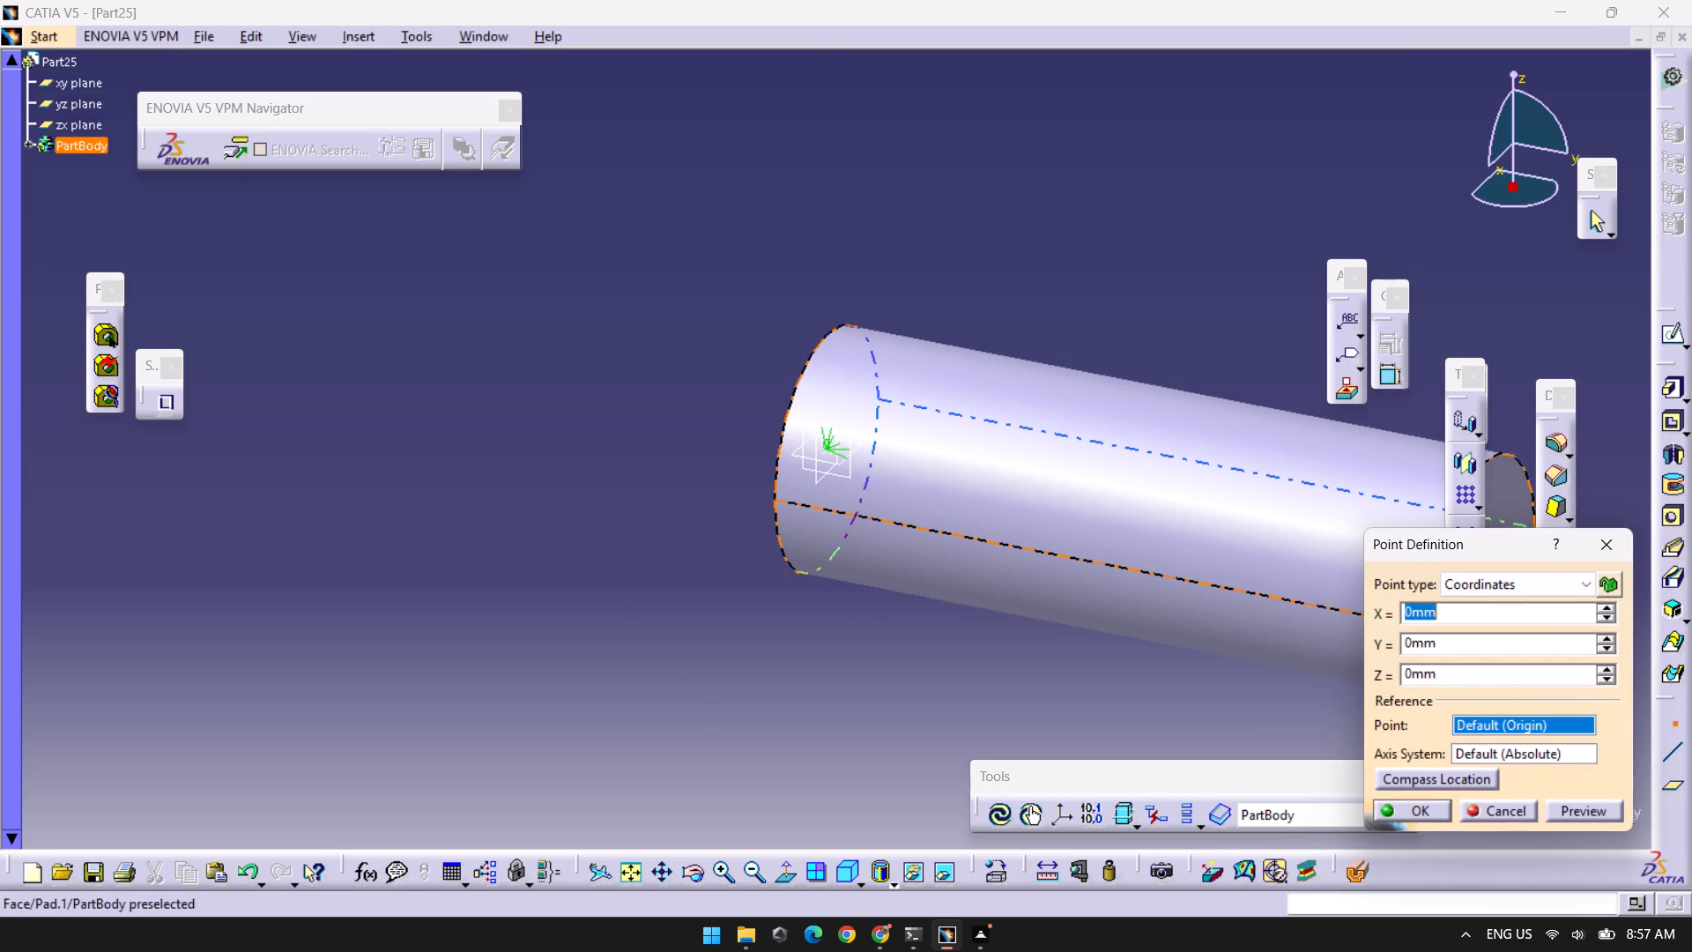
left_click(901, 523)
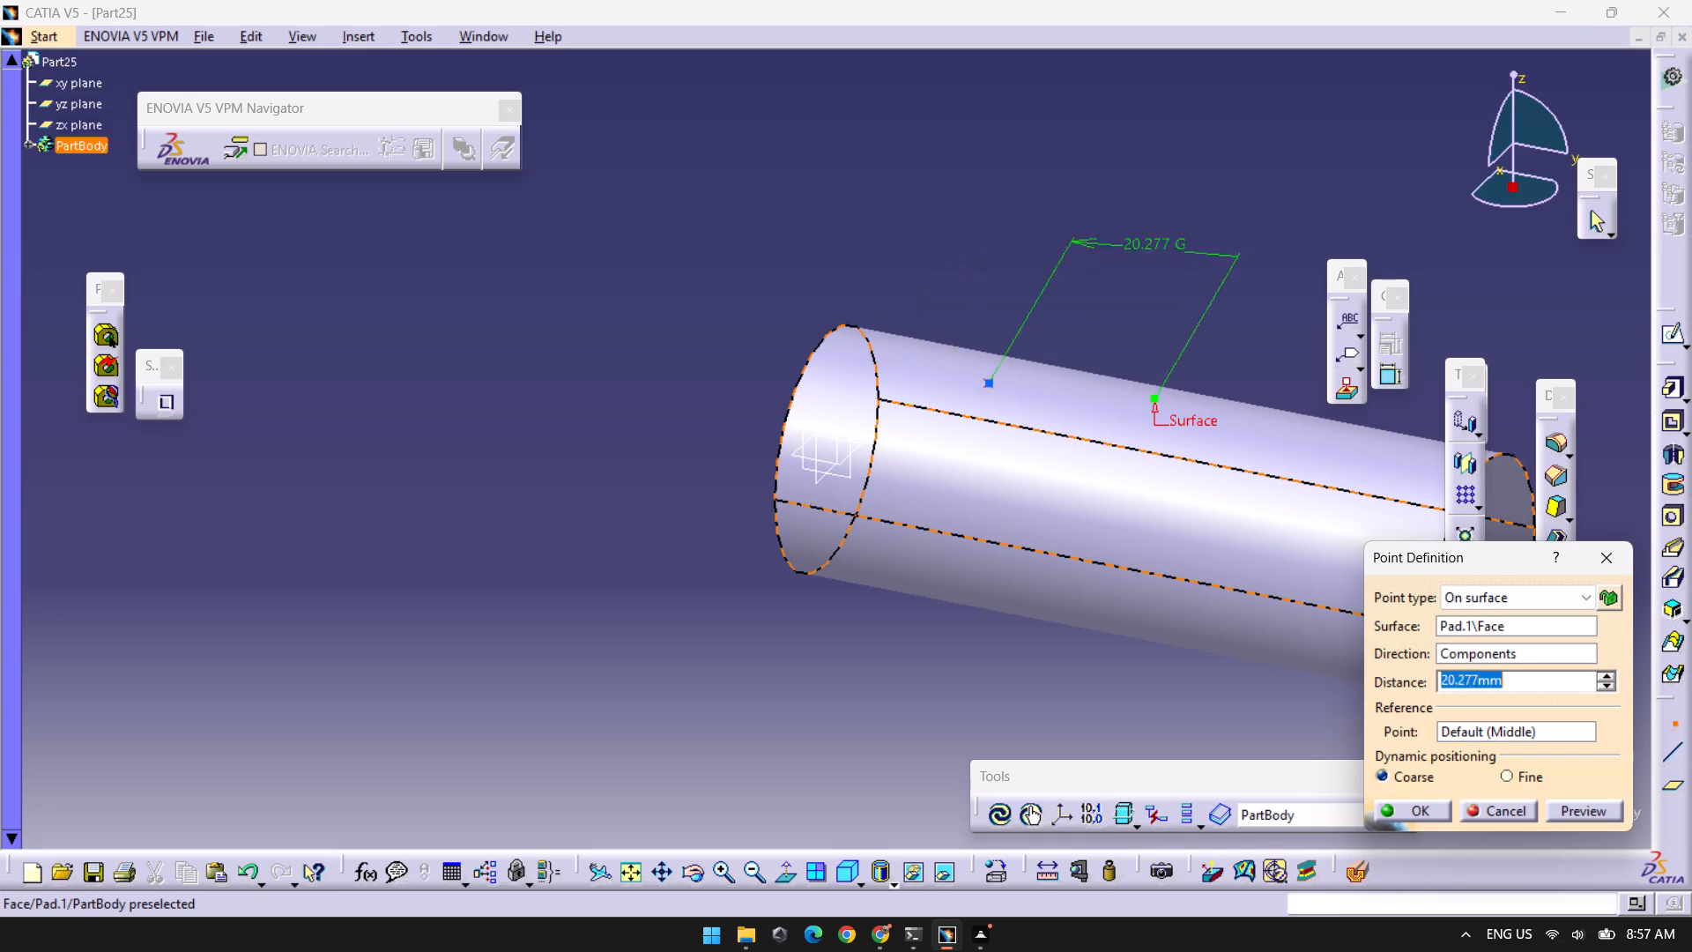
left_click(1117, 594)
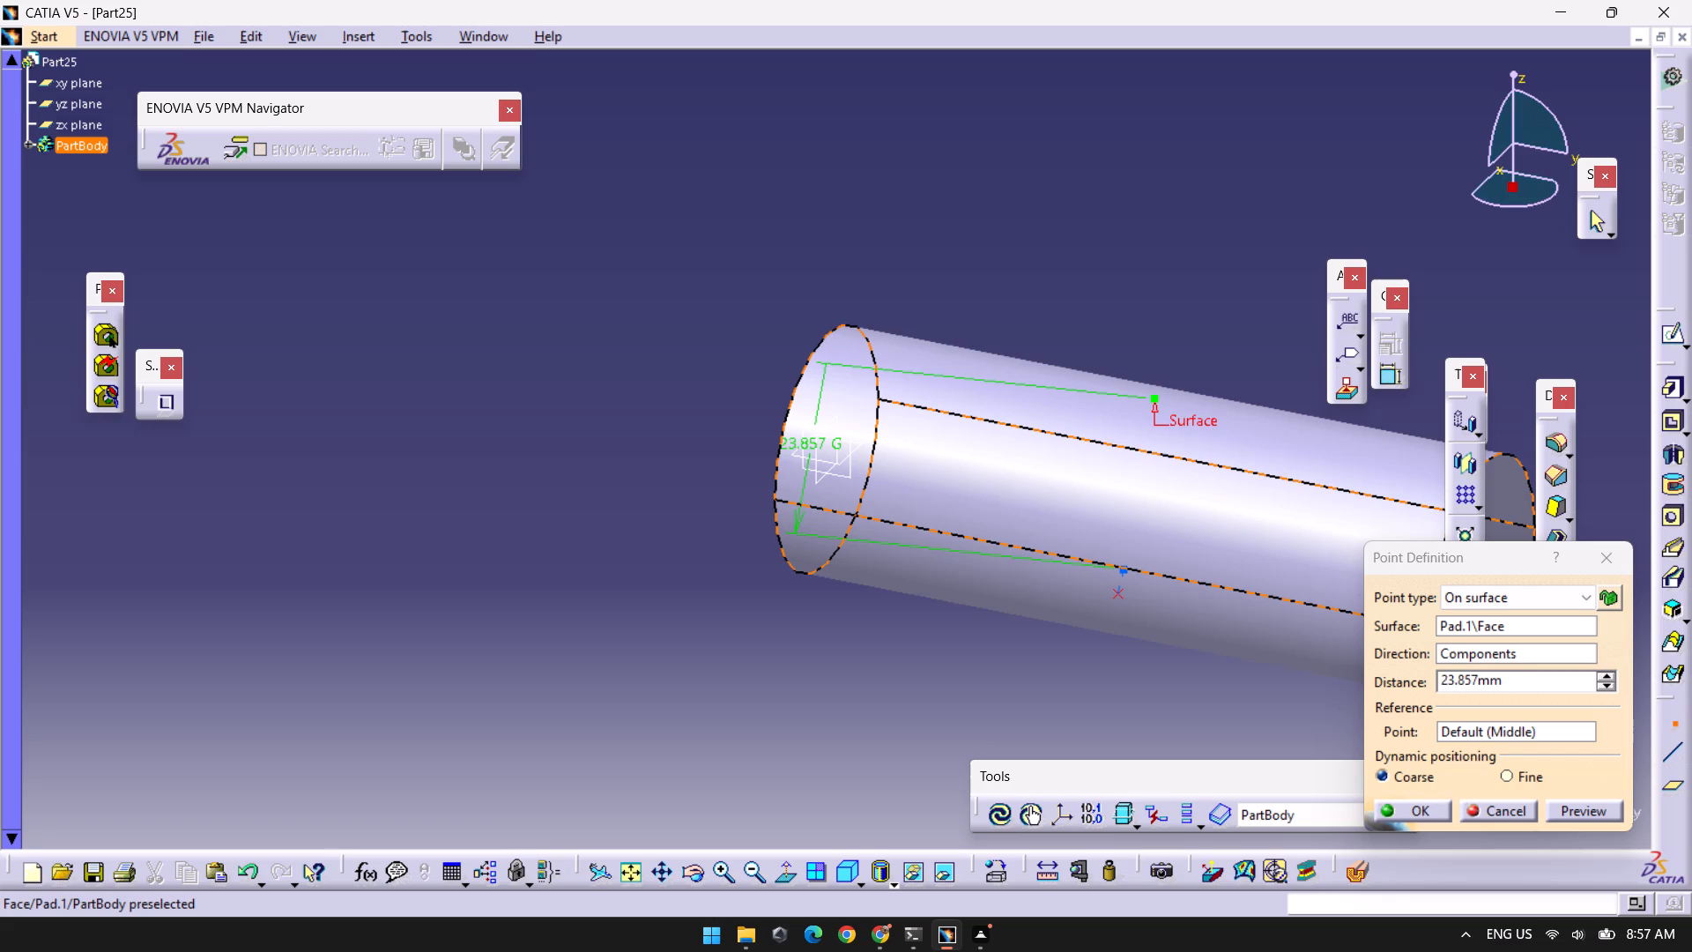
double_click(802, 435)
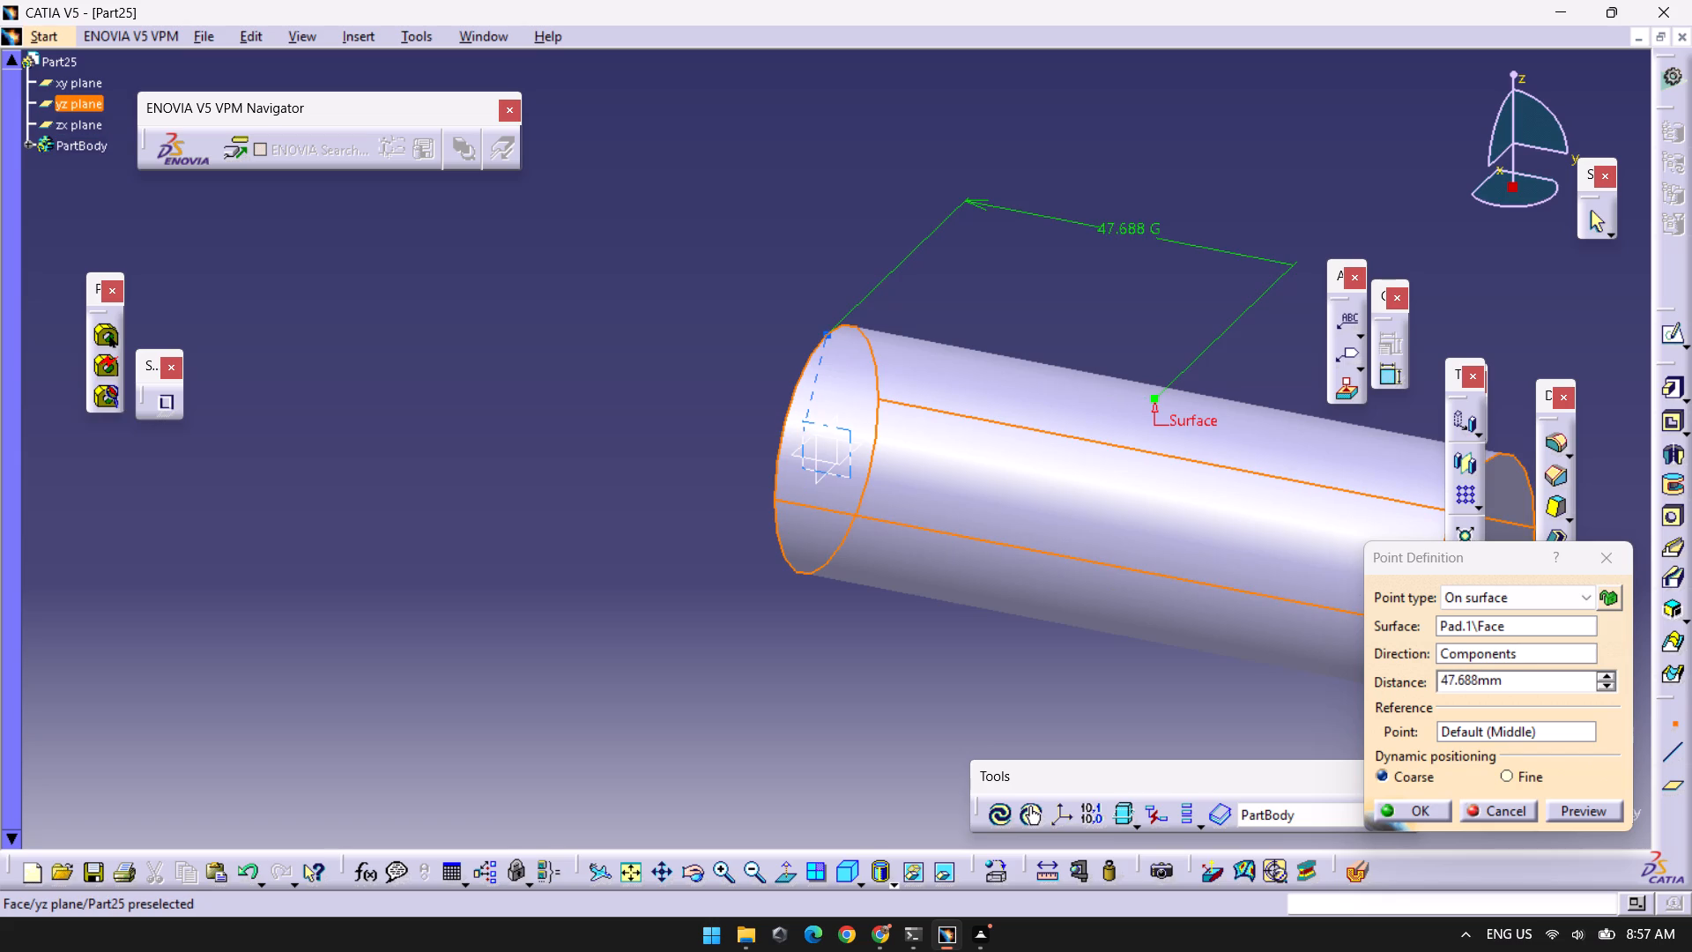
left_click(814, 461)
left_click(817, 455)
left_click(819, 454)
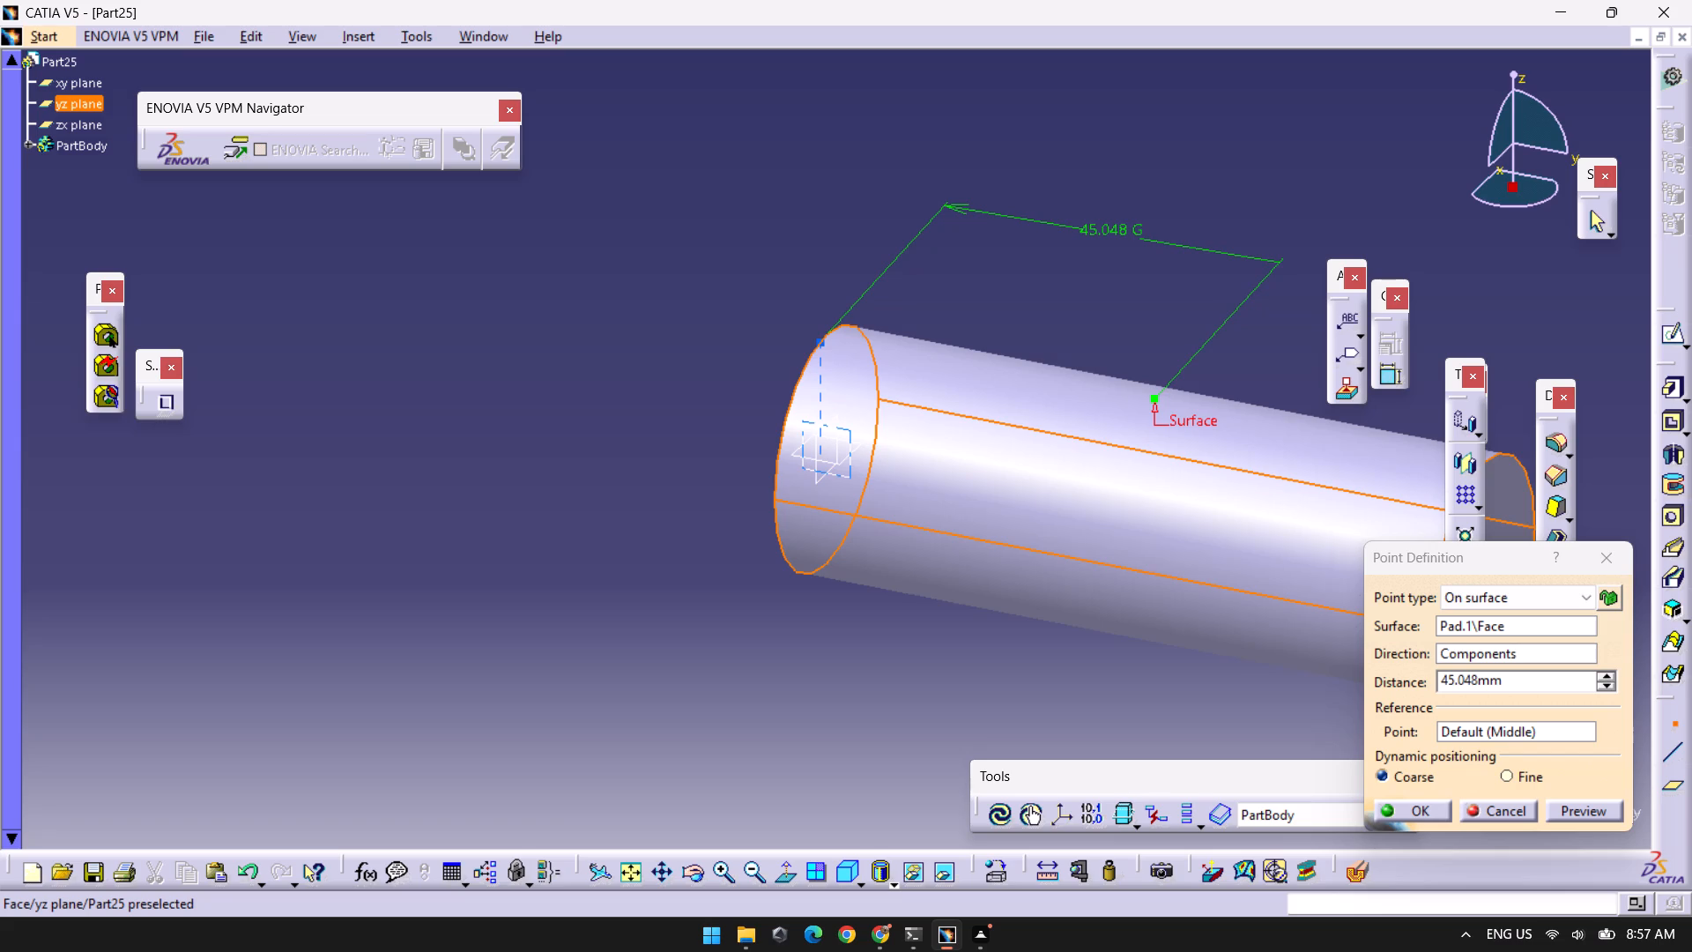
double_click(825, 428)
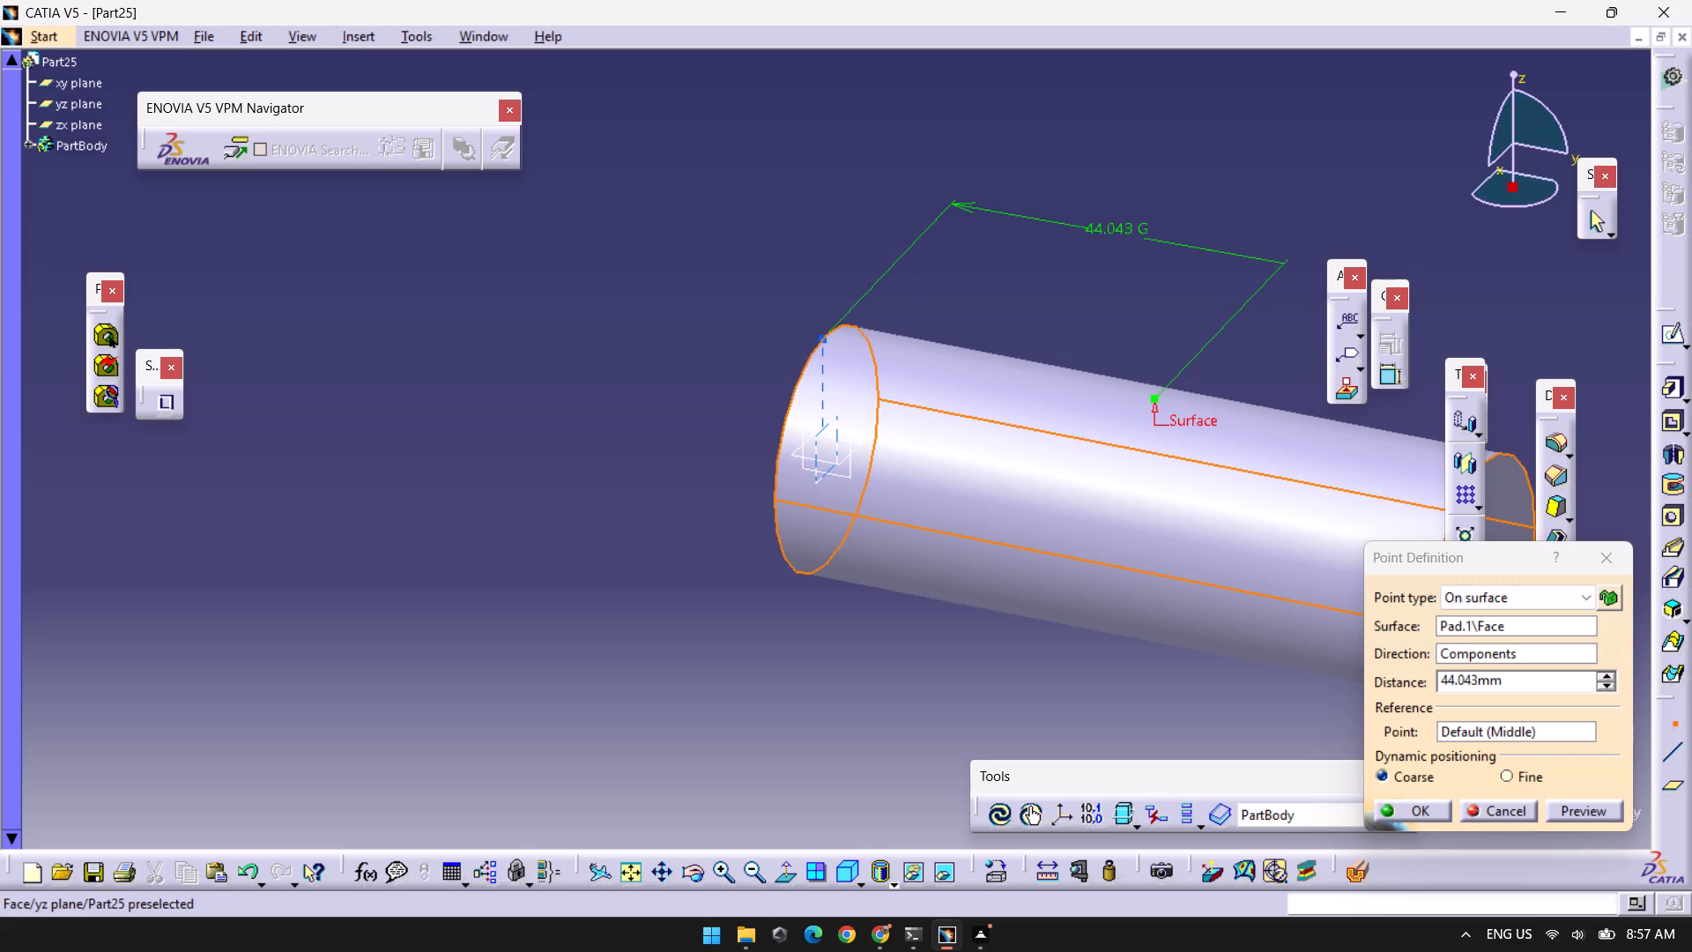
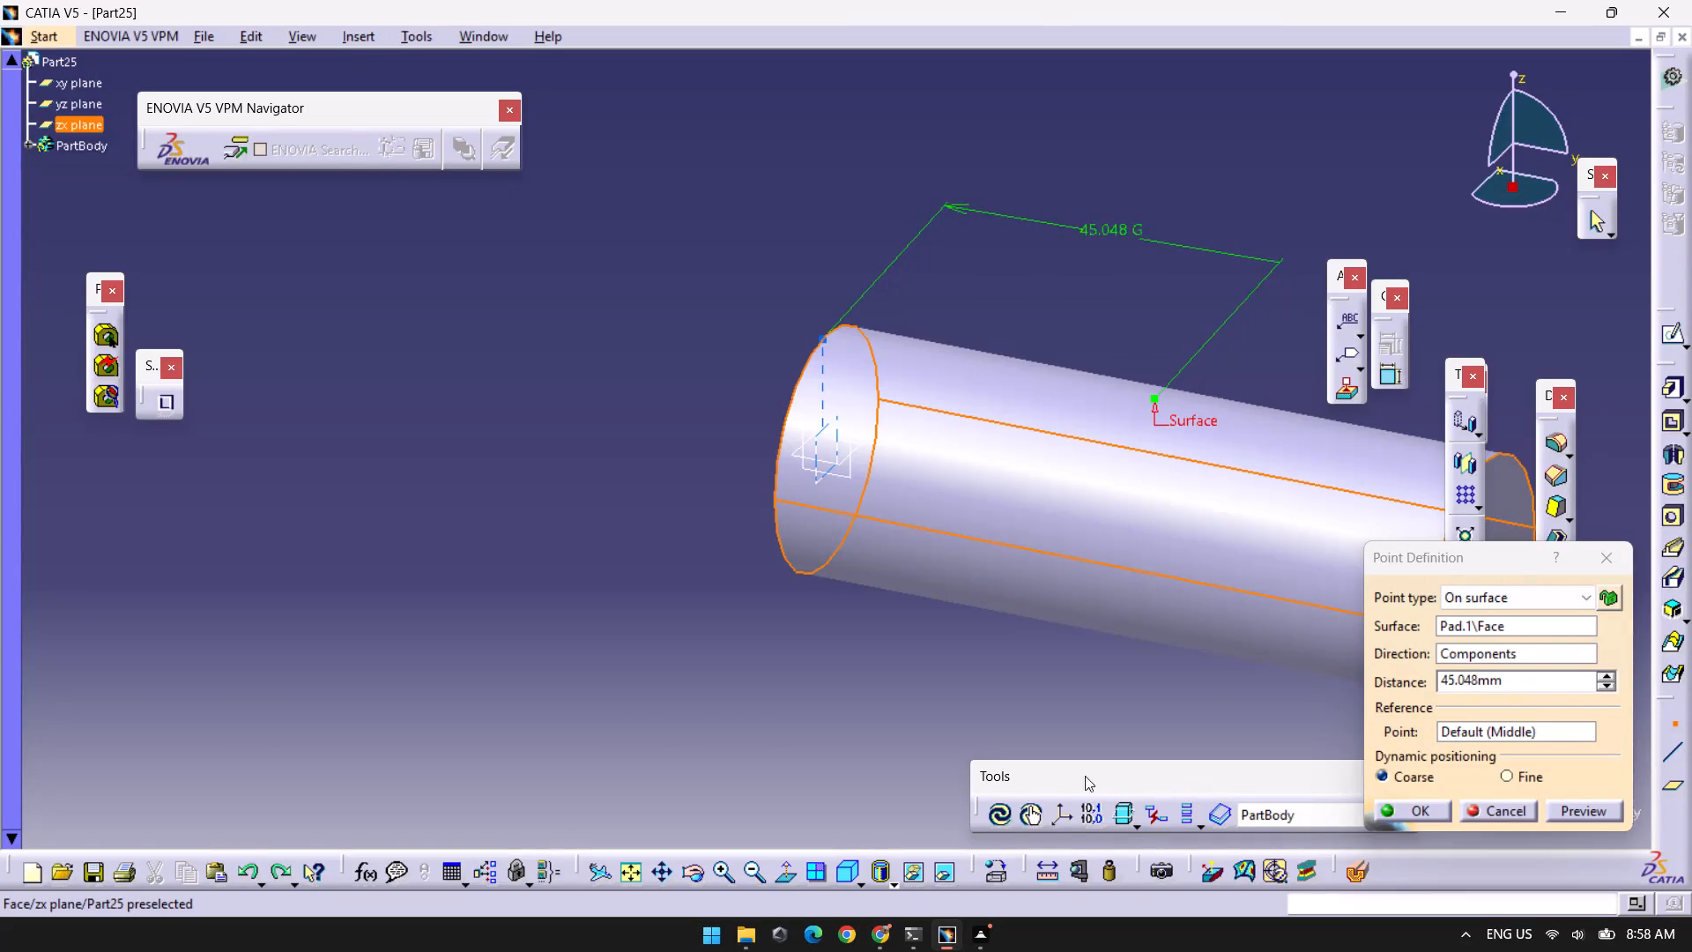
Cancel the on-surface point definition on the cylinder's curved face without creating the point.
key("Escape")
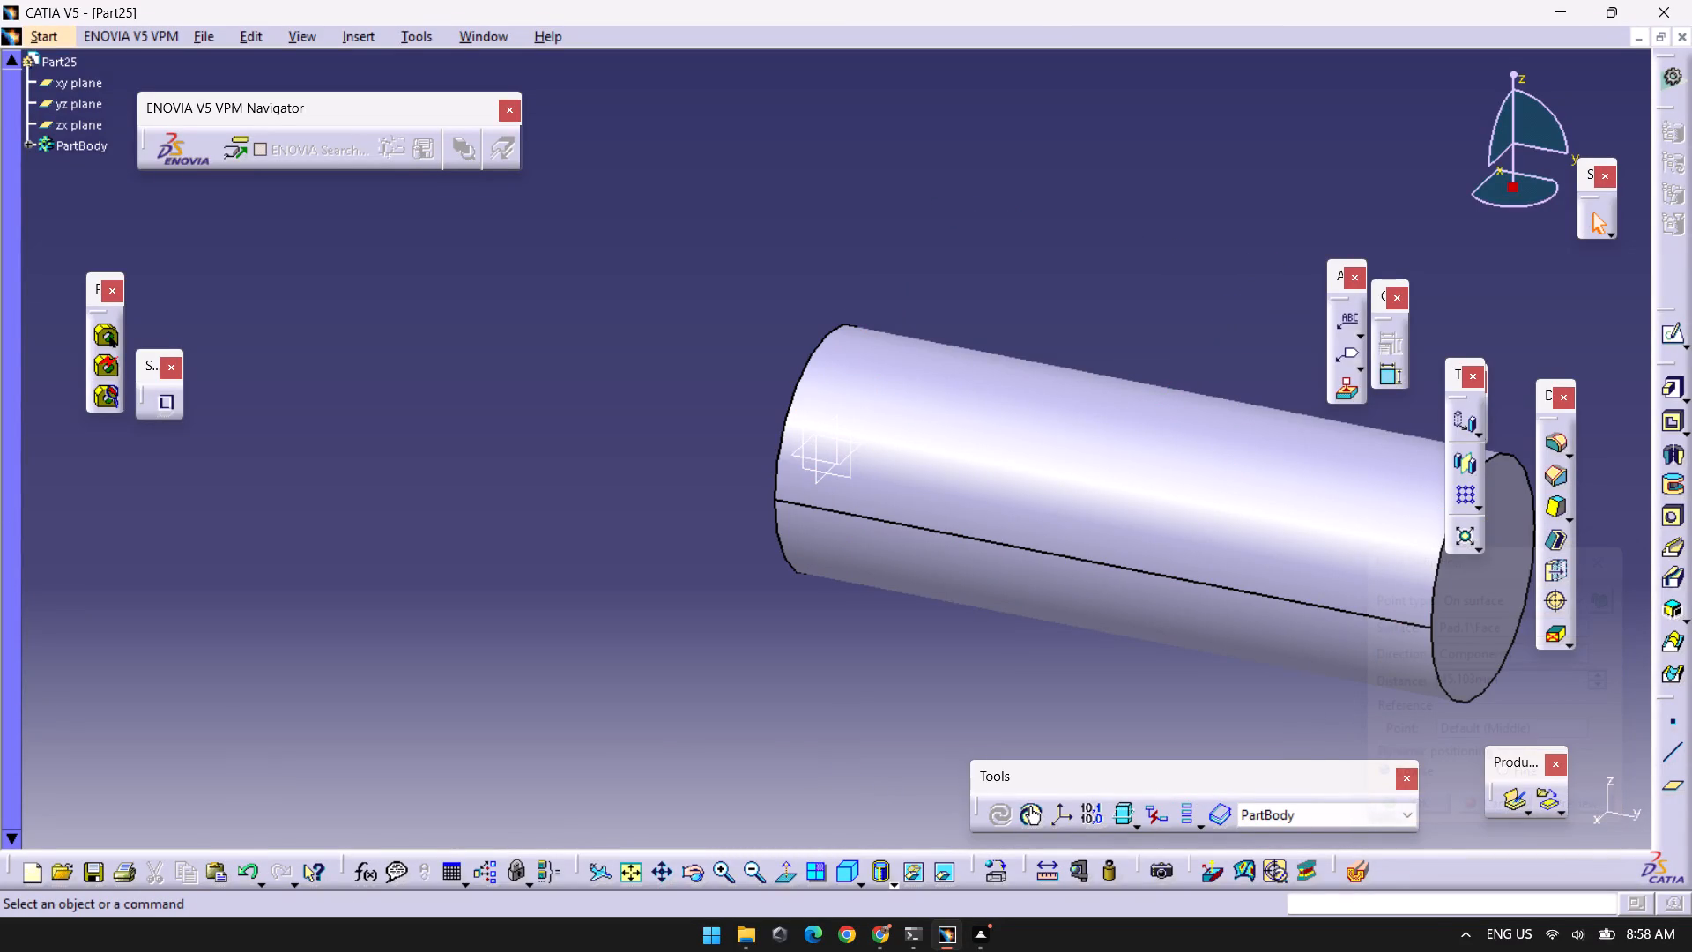
middle_click_drag(634, 537, 242, 543)
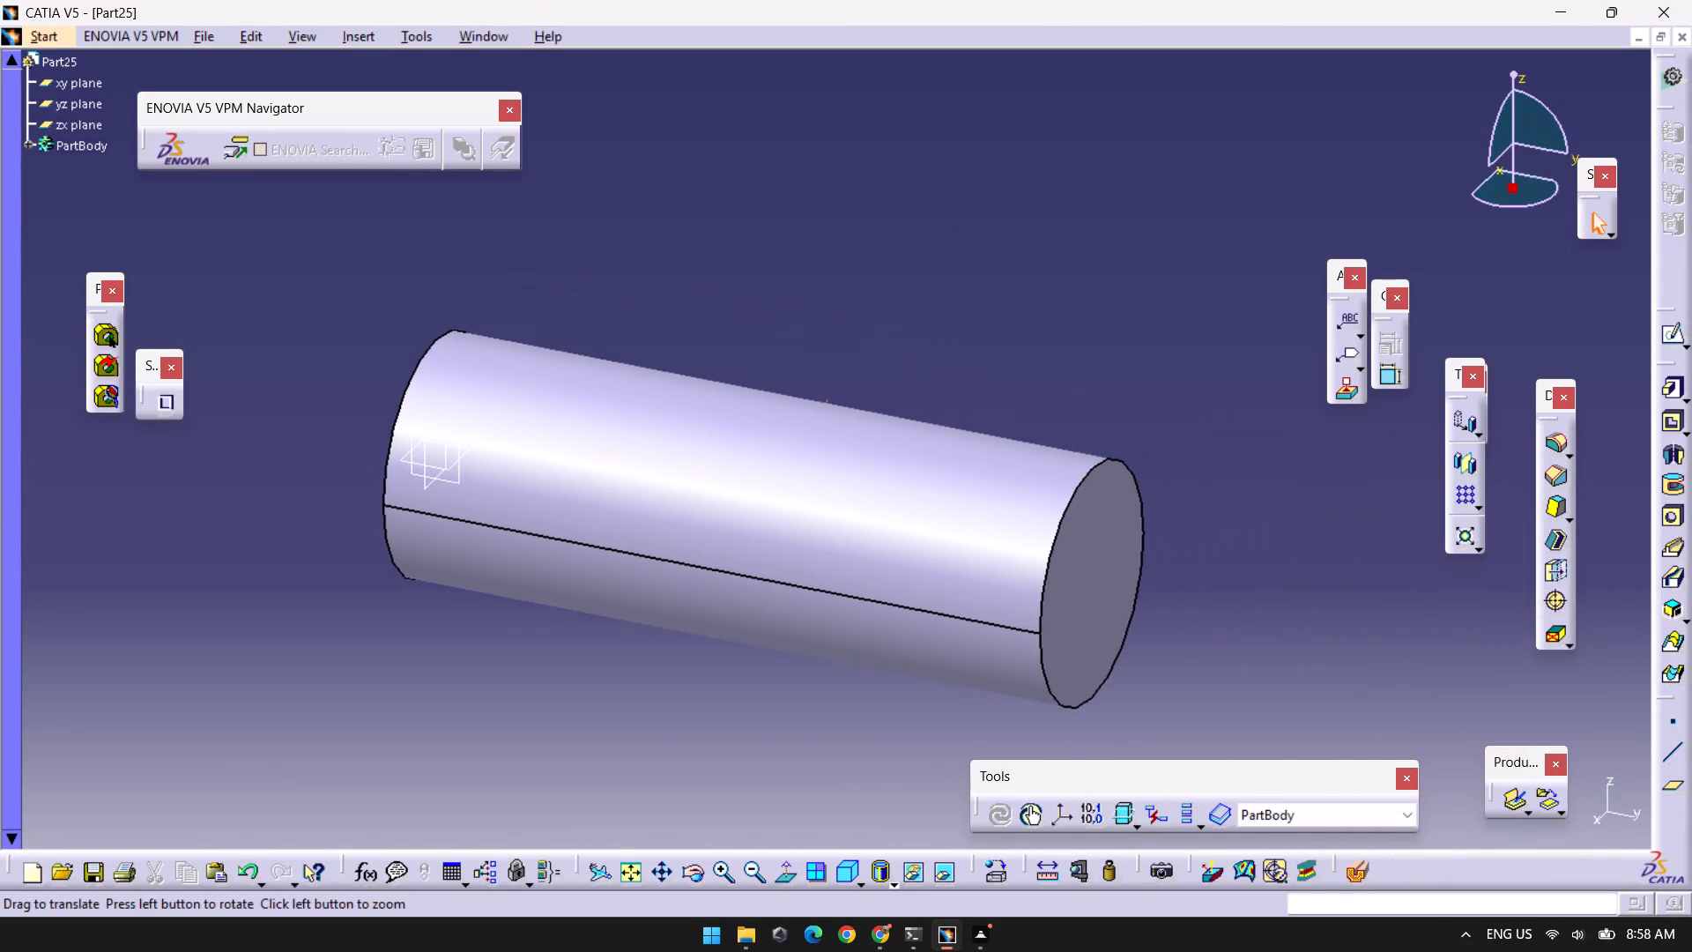
middle_click_drag(242, 543, 256, 509)
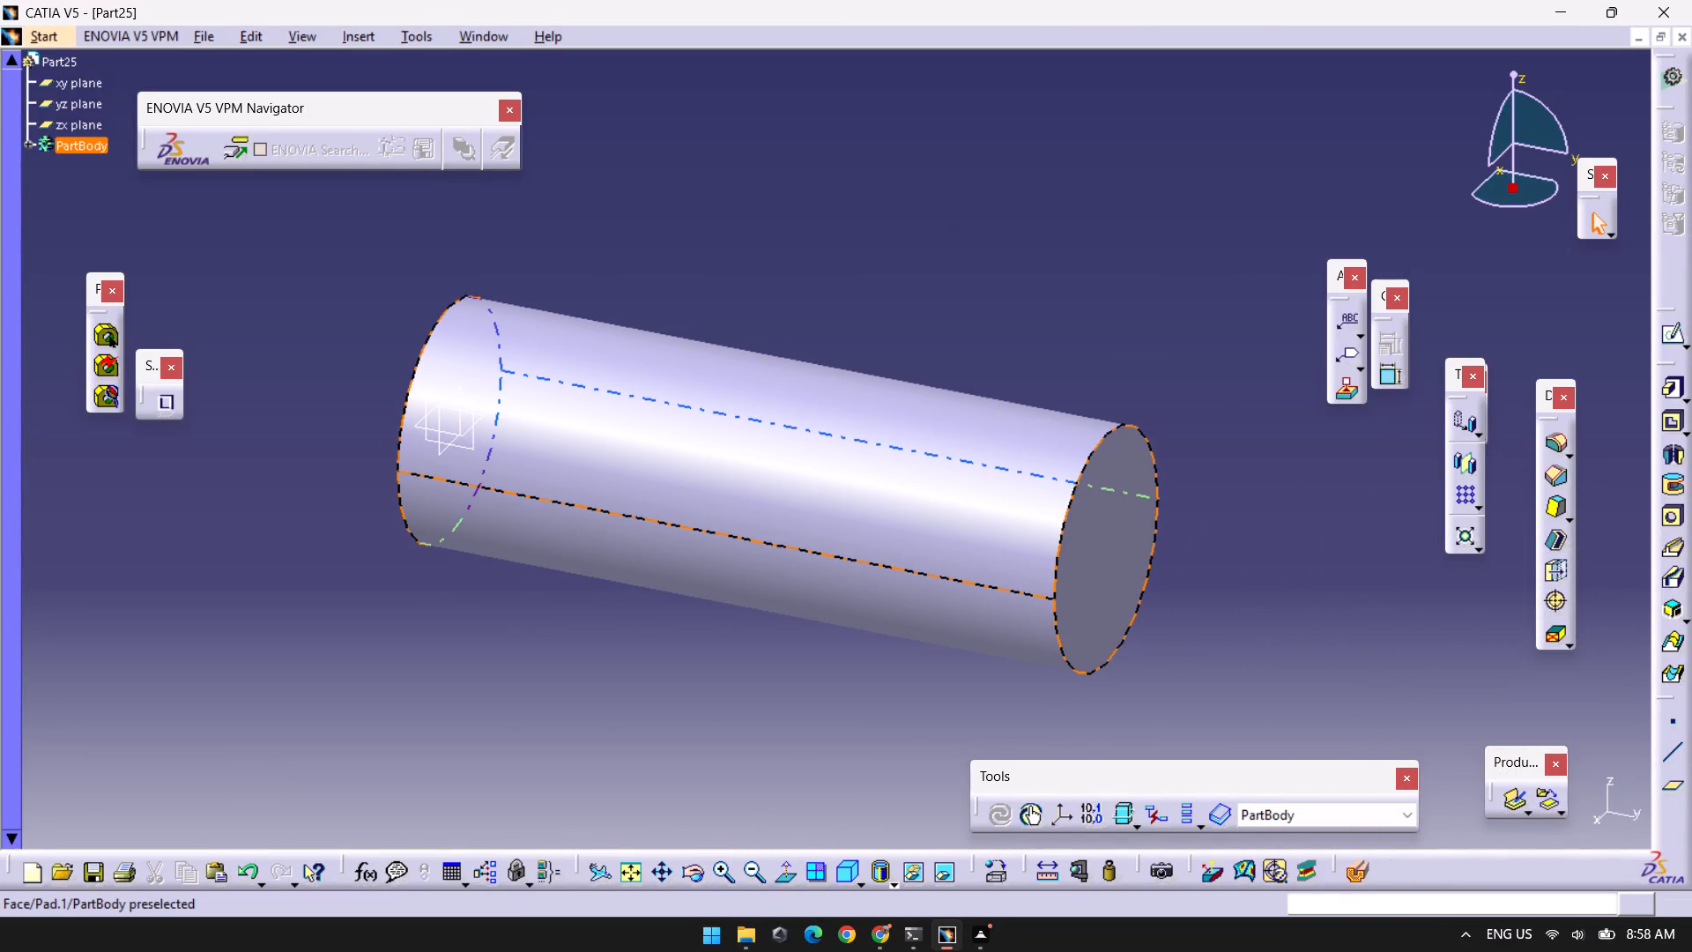
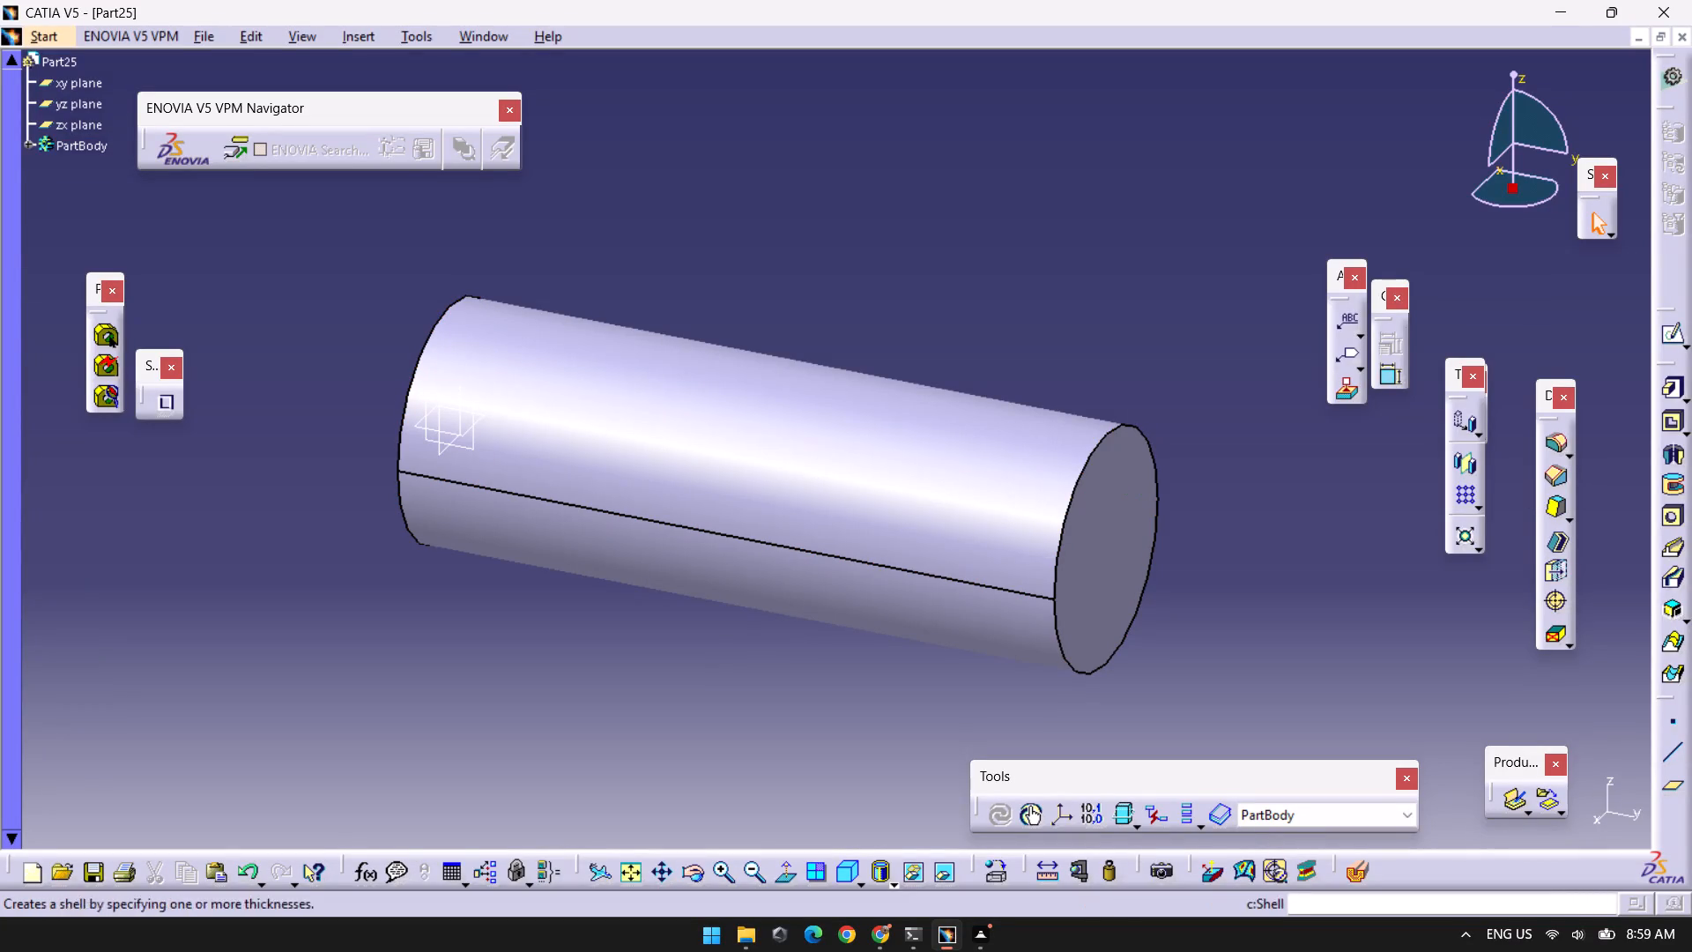
Create a reference plane offset 15 mm from the yz plane, touching the cylinder's curved face.
left_click(1674, 781)
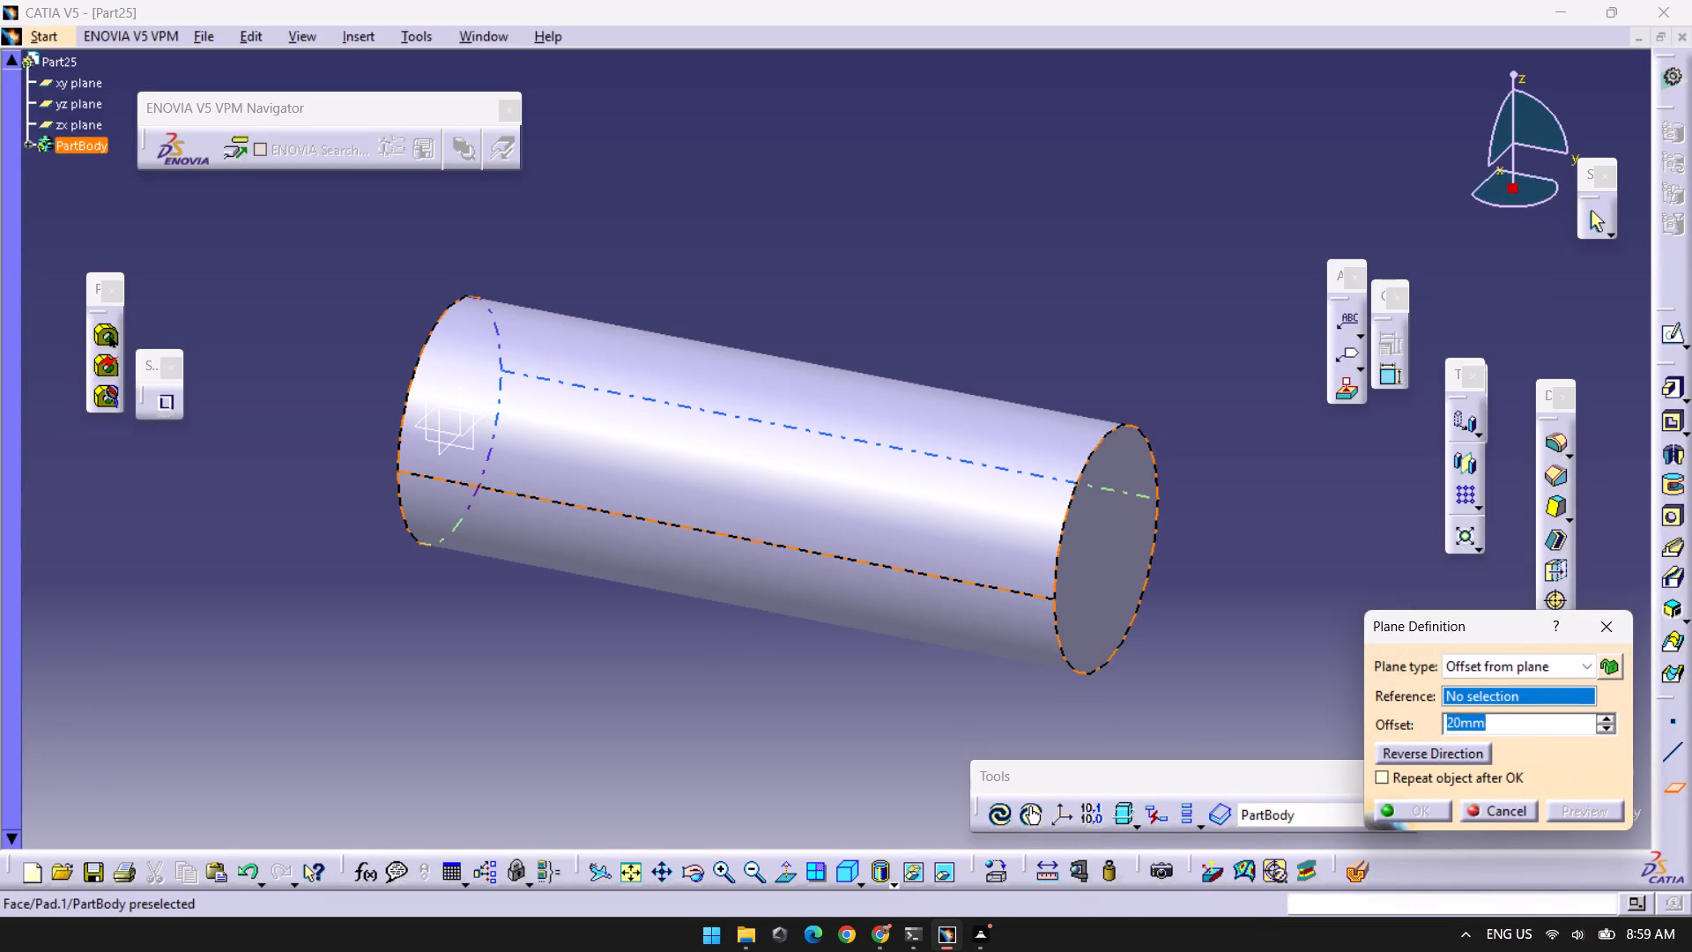
left_click(475, 429)
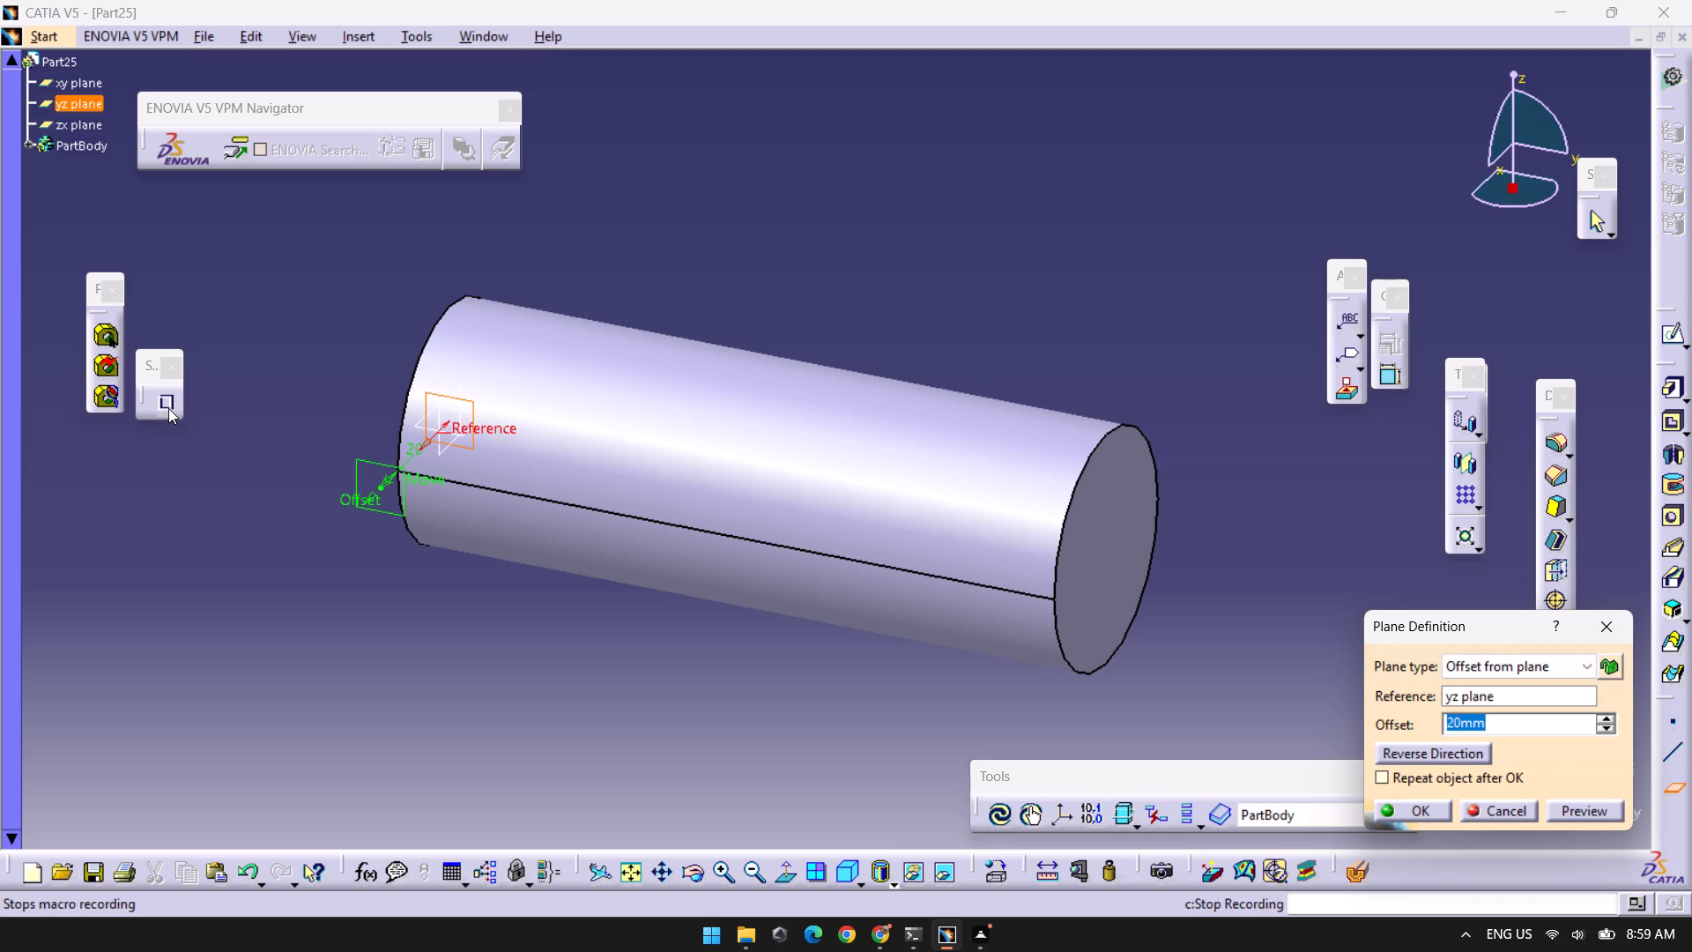
middle_click_drag(340, 573, 992, 539)
right_click_drag(340, 573, 992, 539)
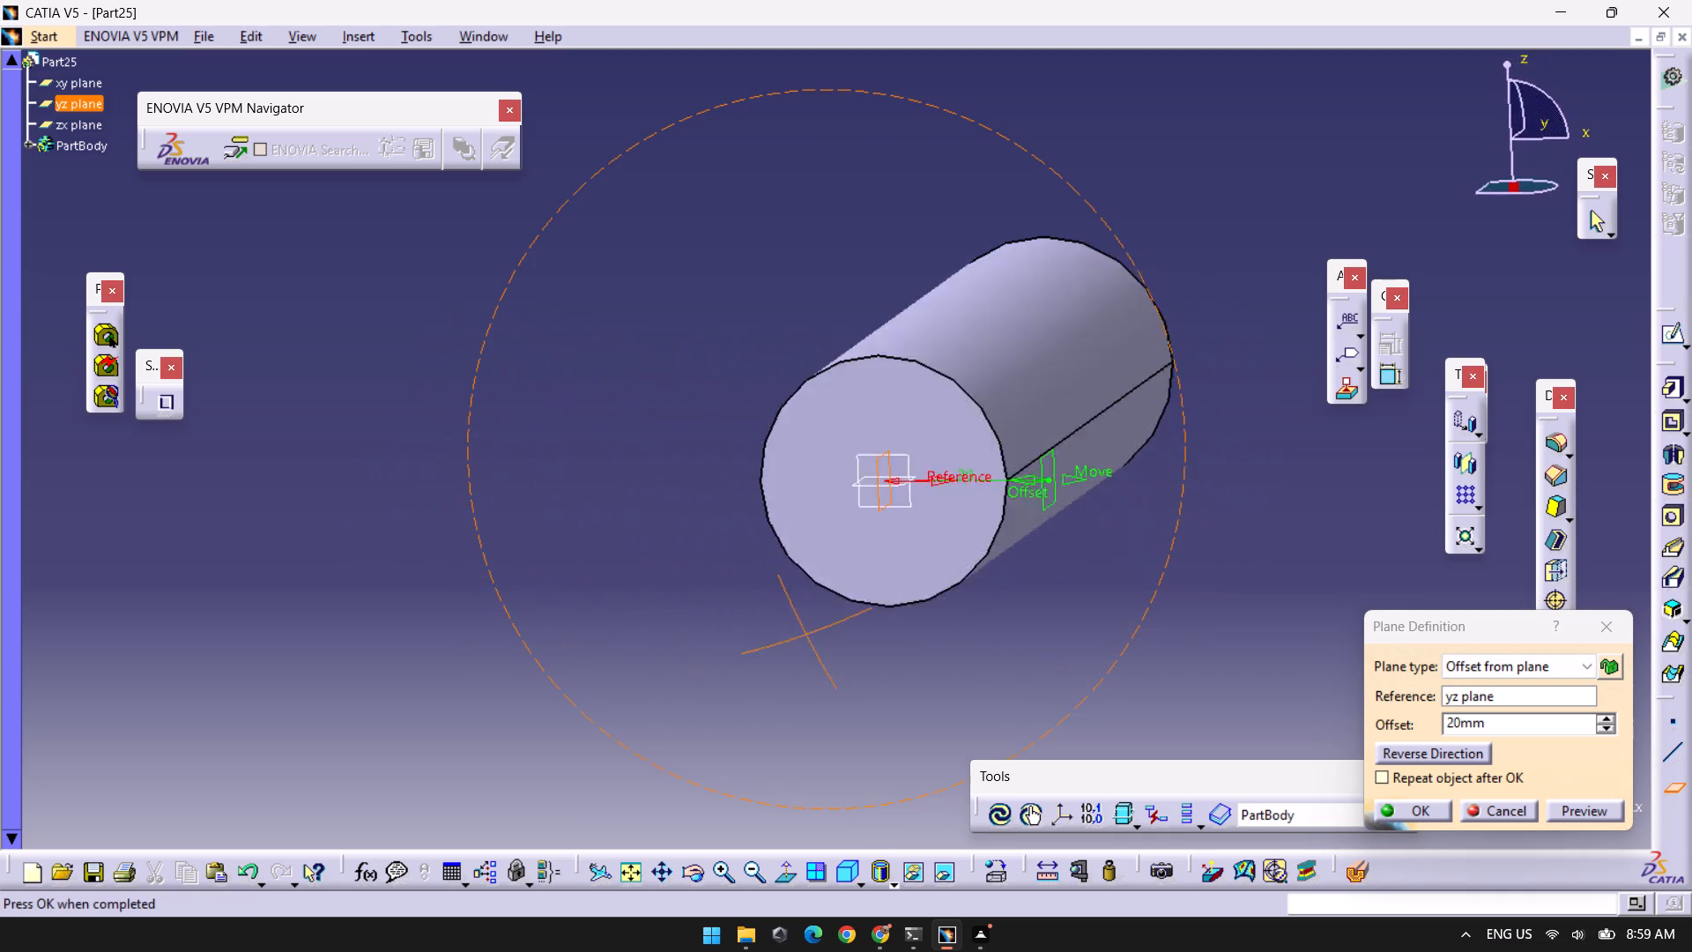
right_click_drag(992, 539, 1046, 527)
middle_click_drag(992, 539, 1046, 527)
double_click(1496, 718)
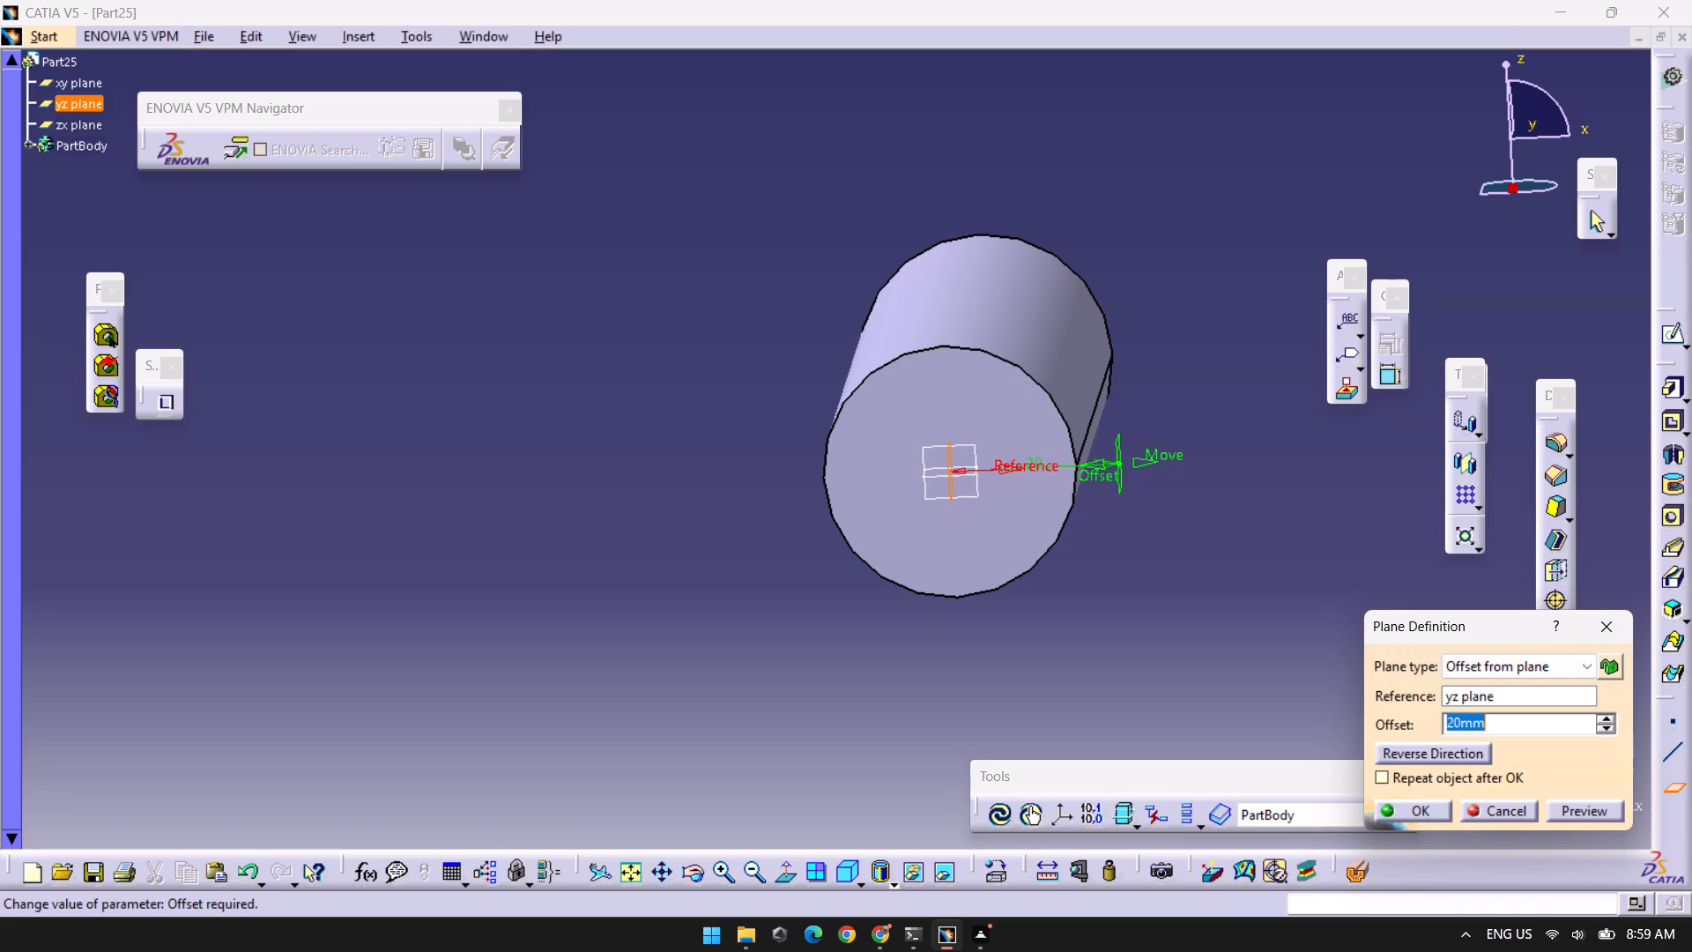
type("15")
key("Return")
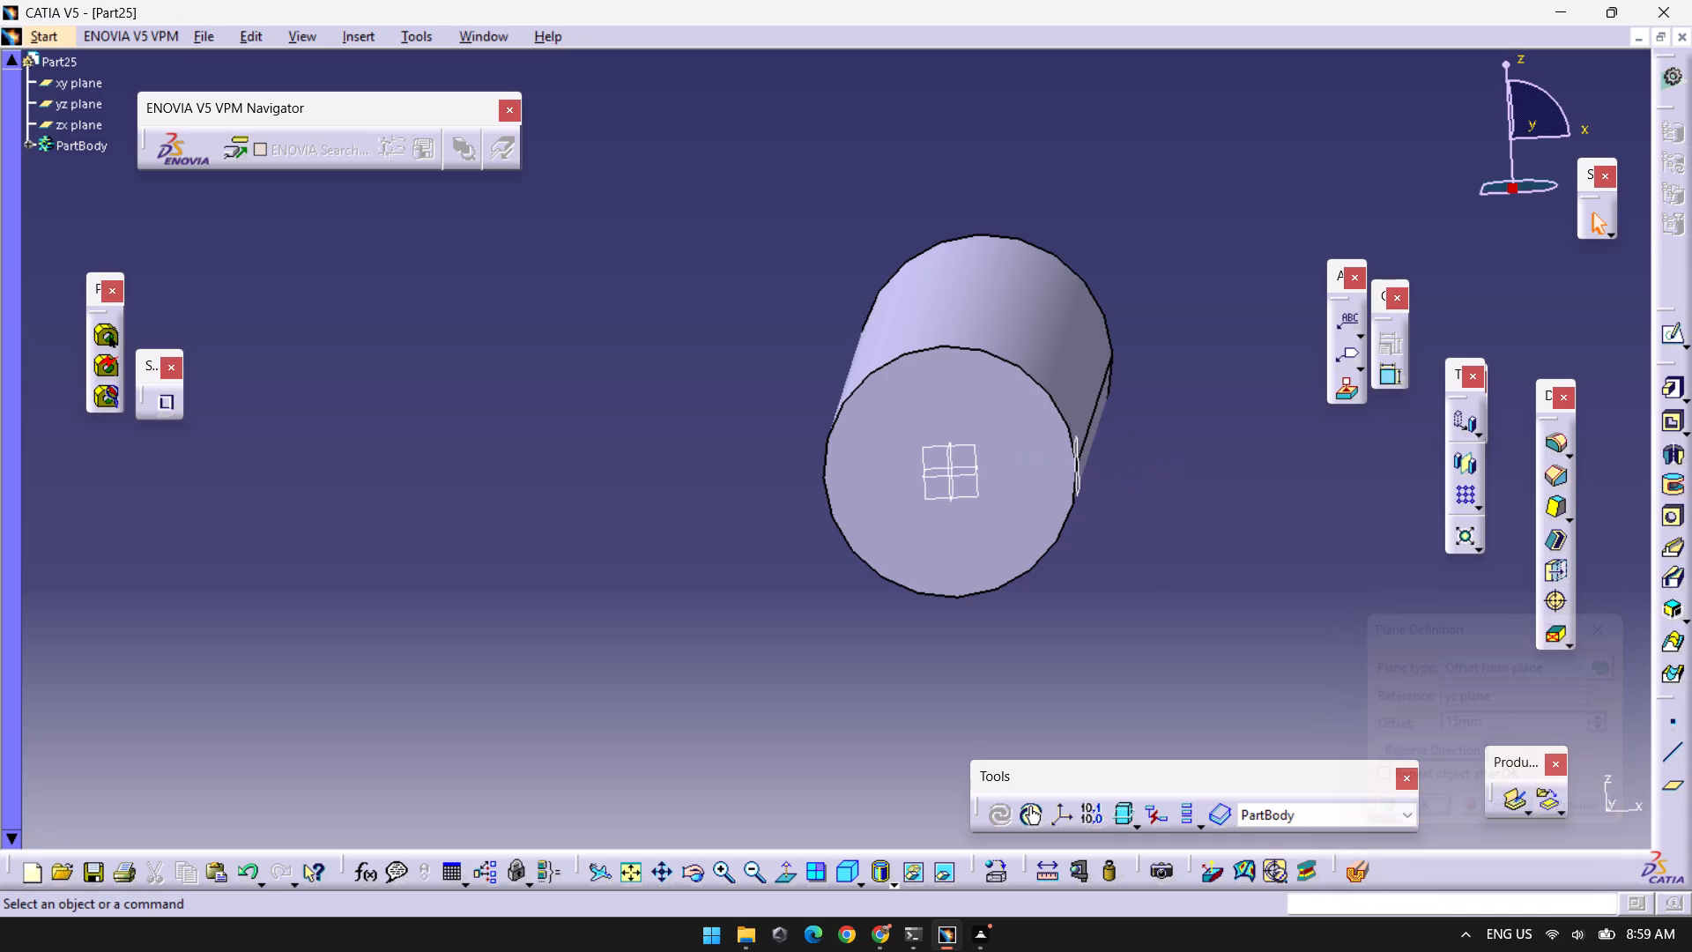
Examine the new offset plane's position against the cylinder from several sides, ending in the isometric view.
middle_click_drag(483, 655, 227, 595)
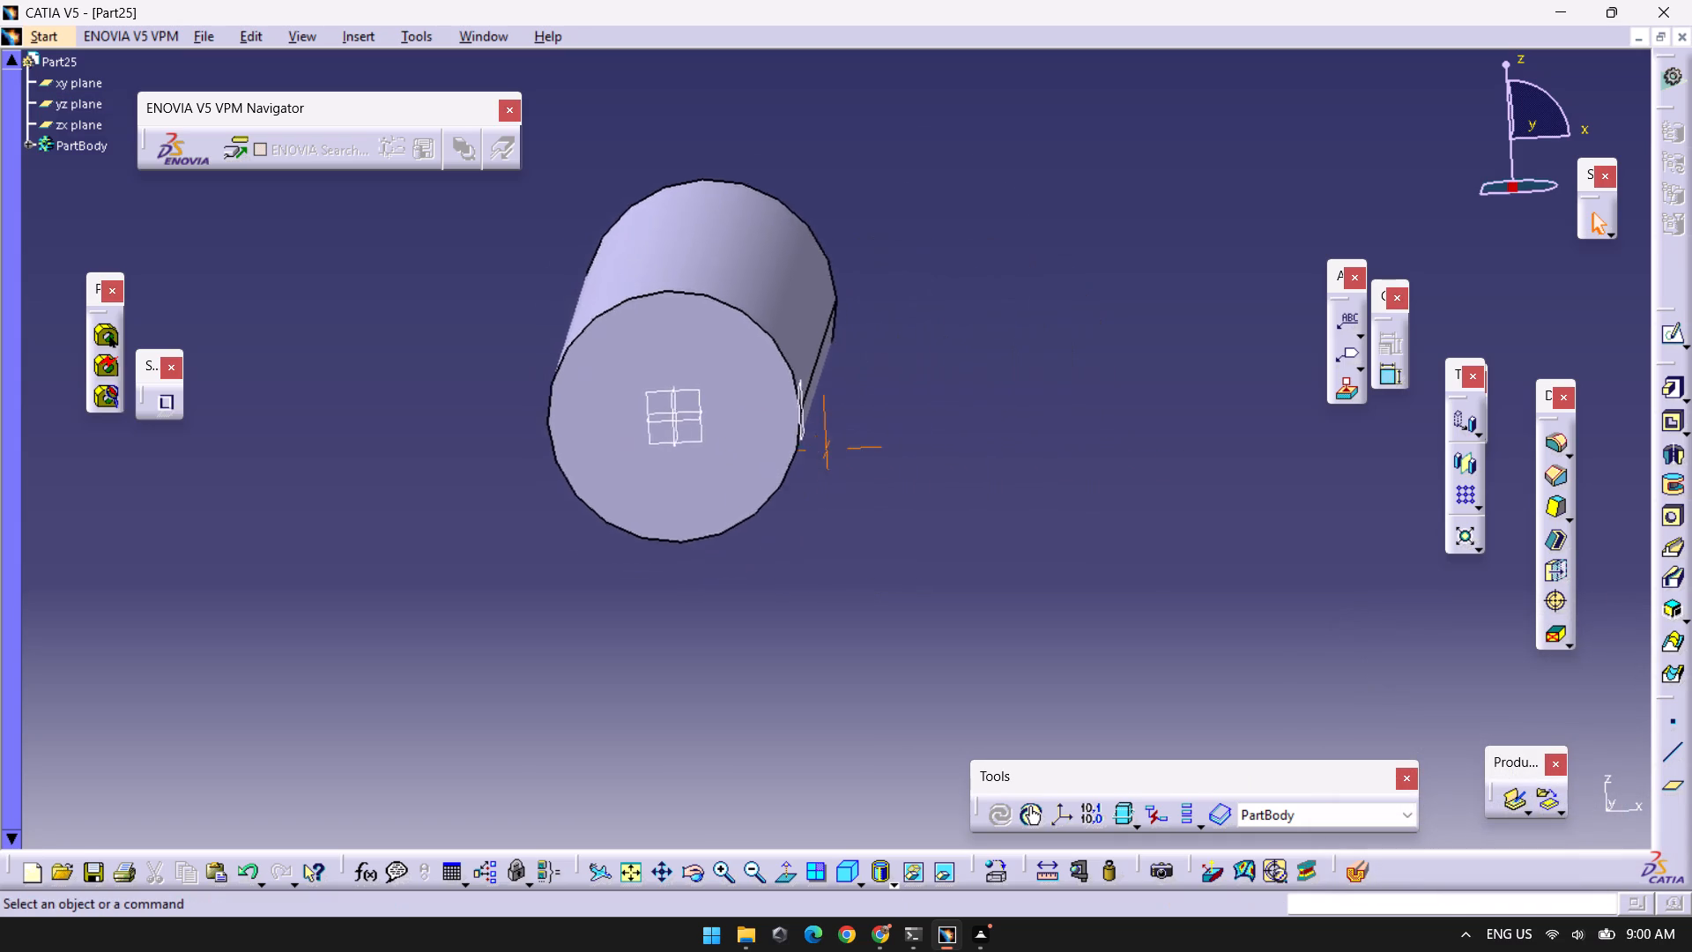
middle_click_drag(227, 595, 314, 256)
right_click_drag(612, 571, 314, 256)
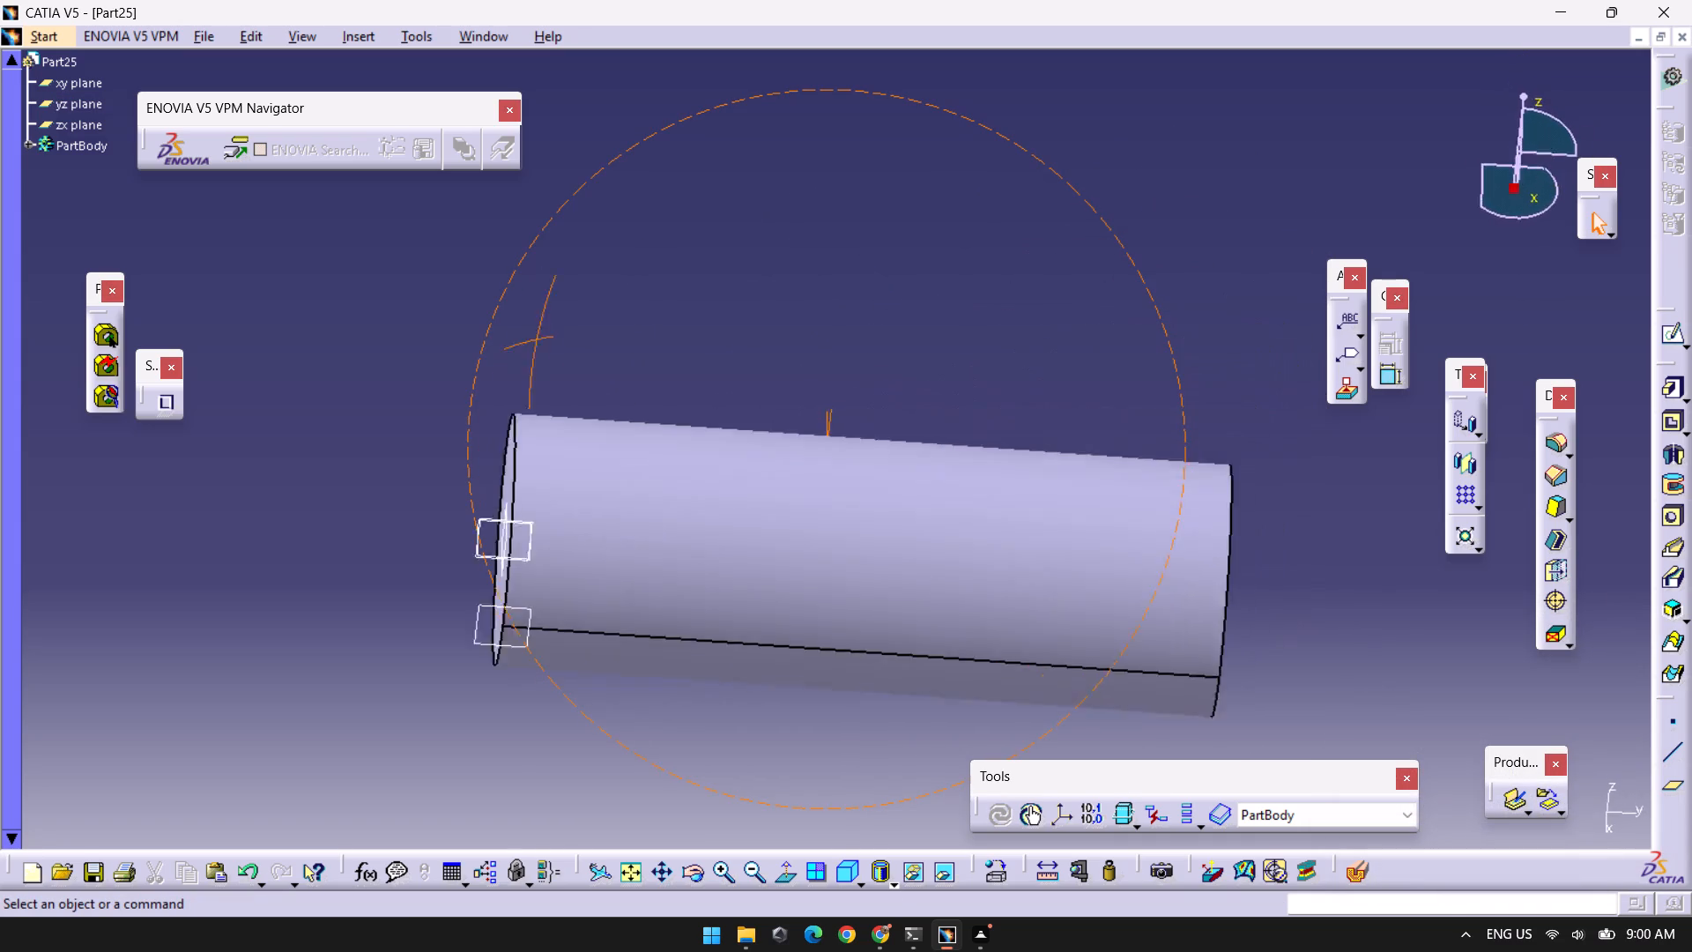
middle_click_drag(314, 256, 650, 521)
right_click_drag(314, 256, 650, 521)
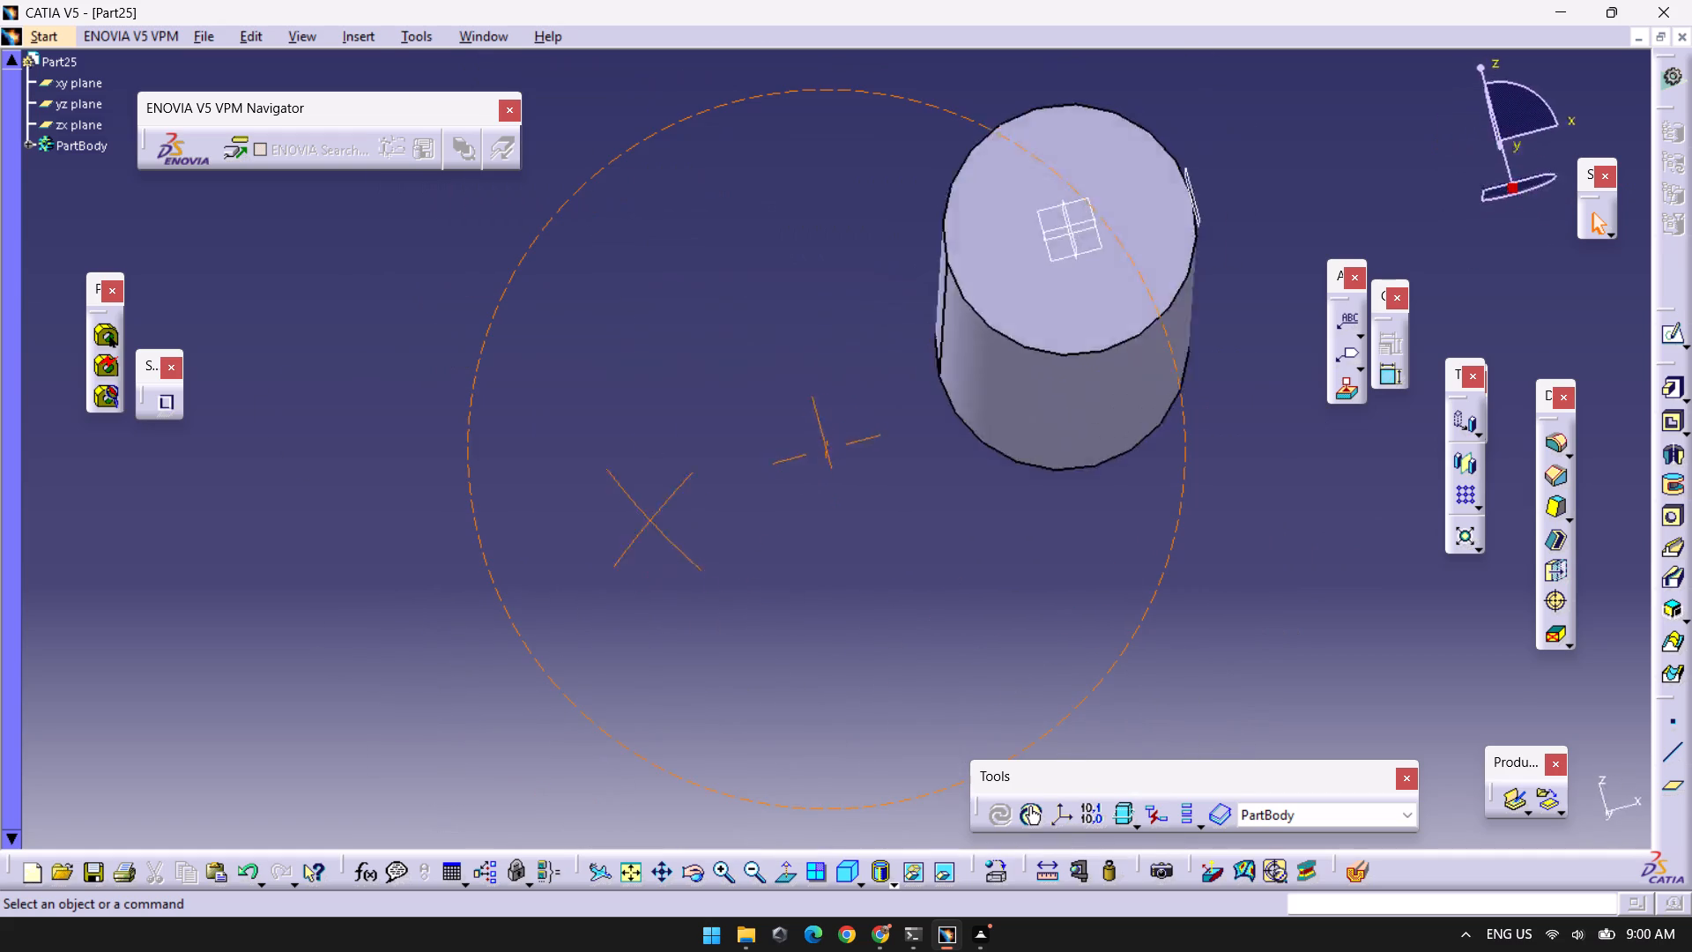
right_click_drag(650, 521, 1248, 279)
middle_click_drag(650, 521, 1249, 281)
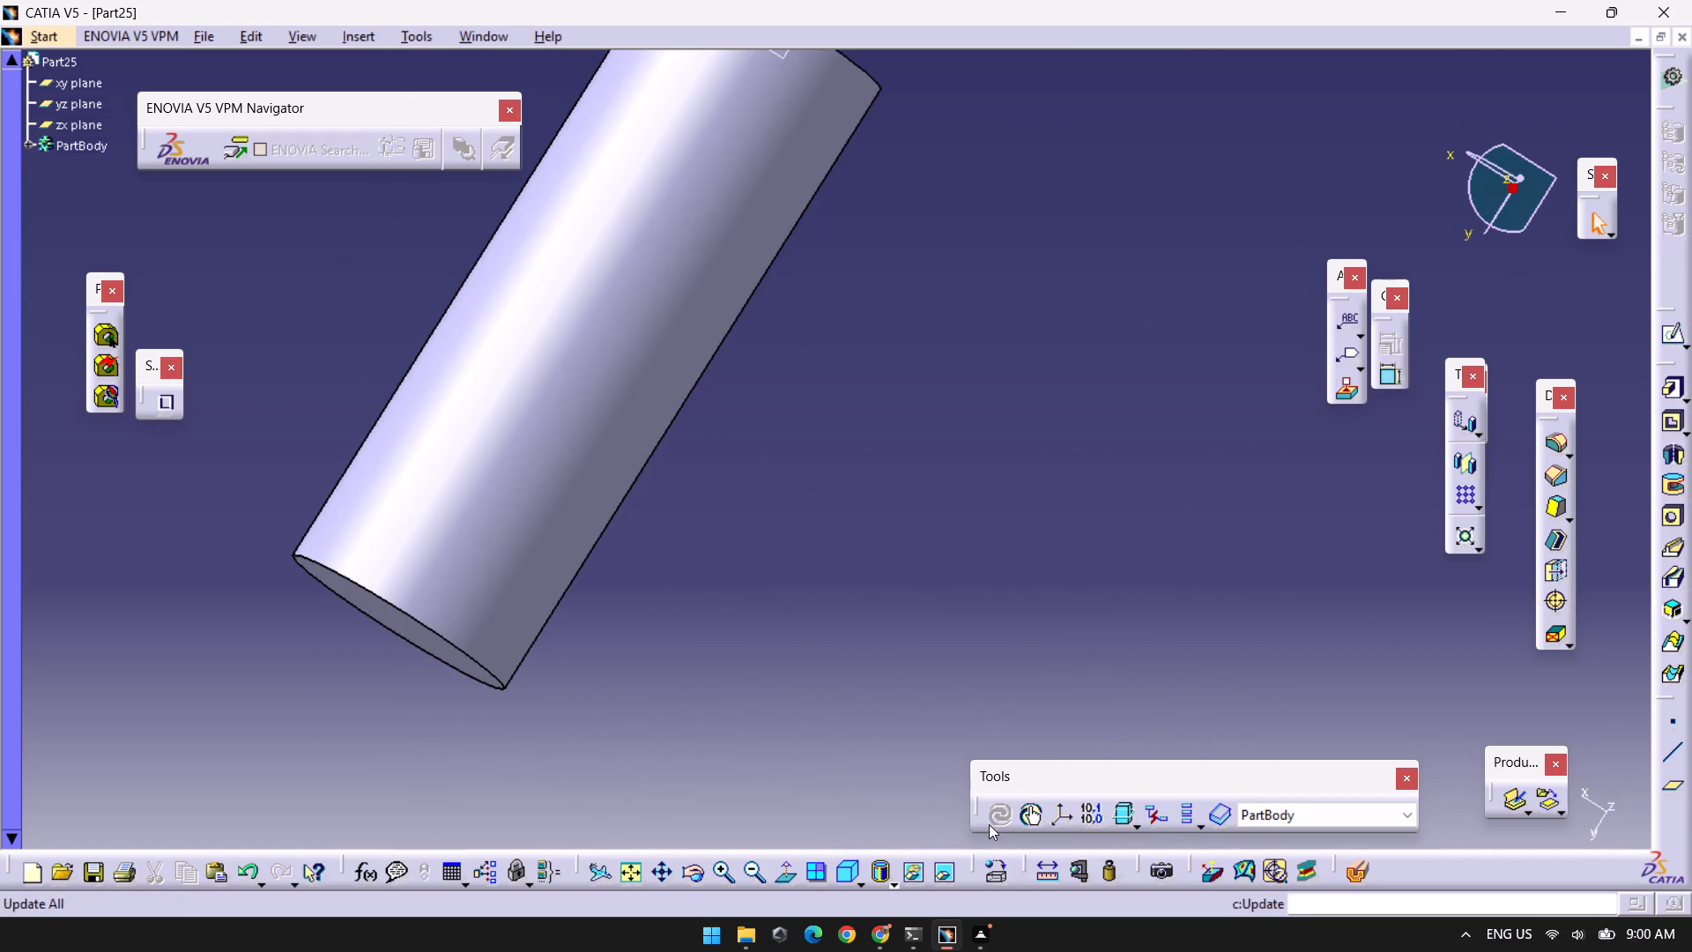
left_click(839, 881)
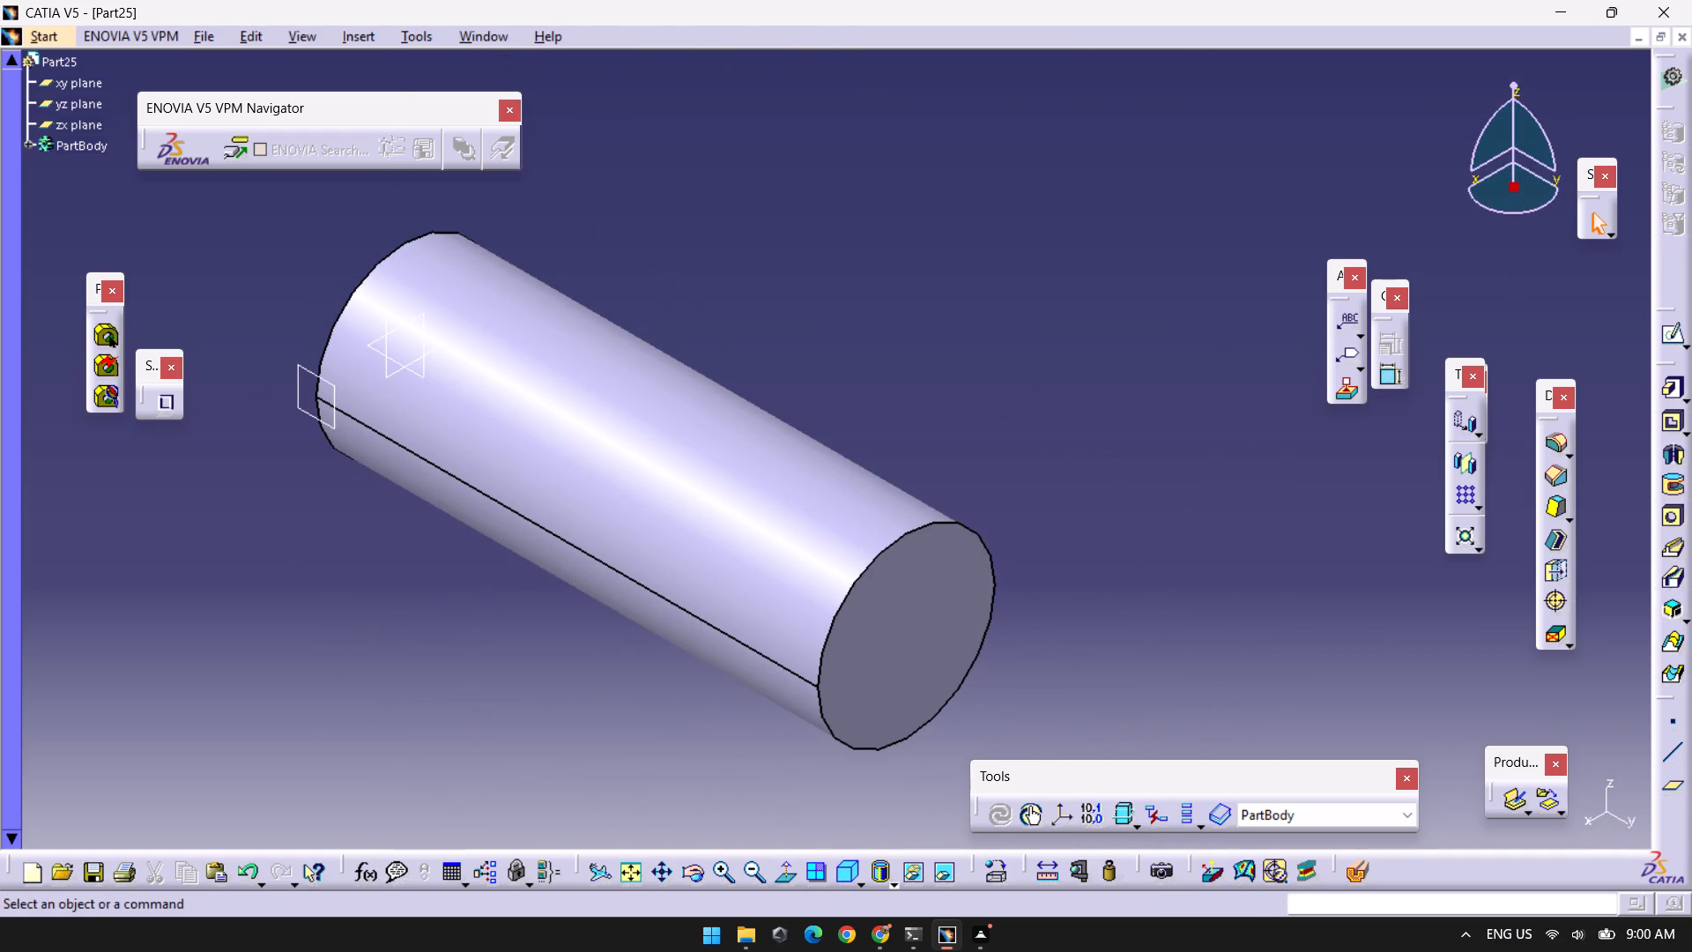
Start a sketch on the plane offset 15 mm from the yz plane.
middle_click_drag(348, 641, 686, 569)
right_click_drag(348, 641, 686, 569)
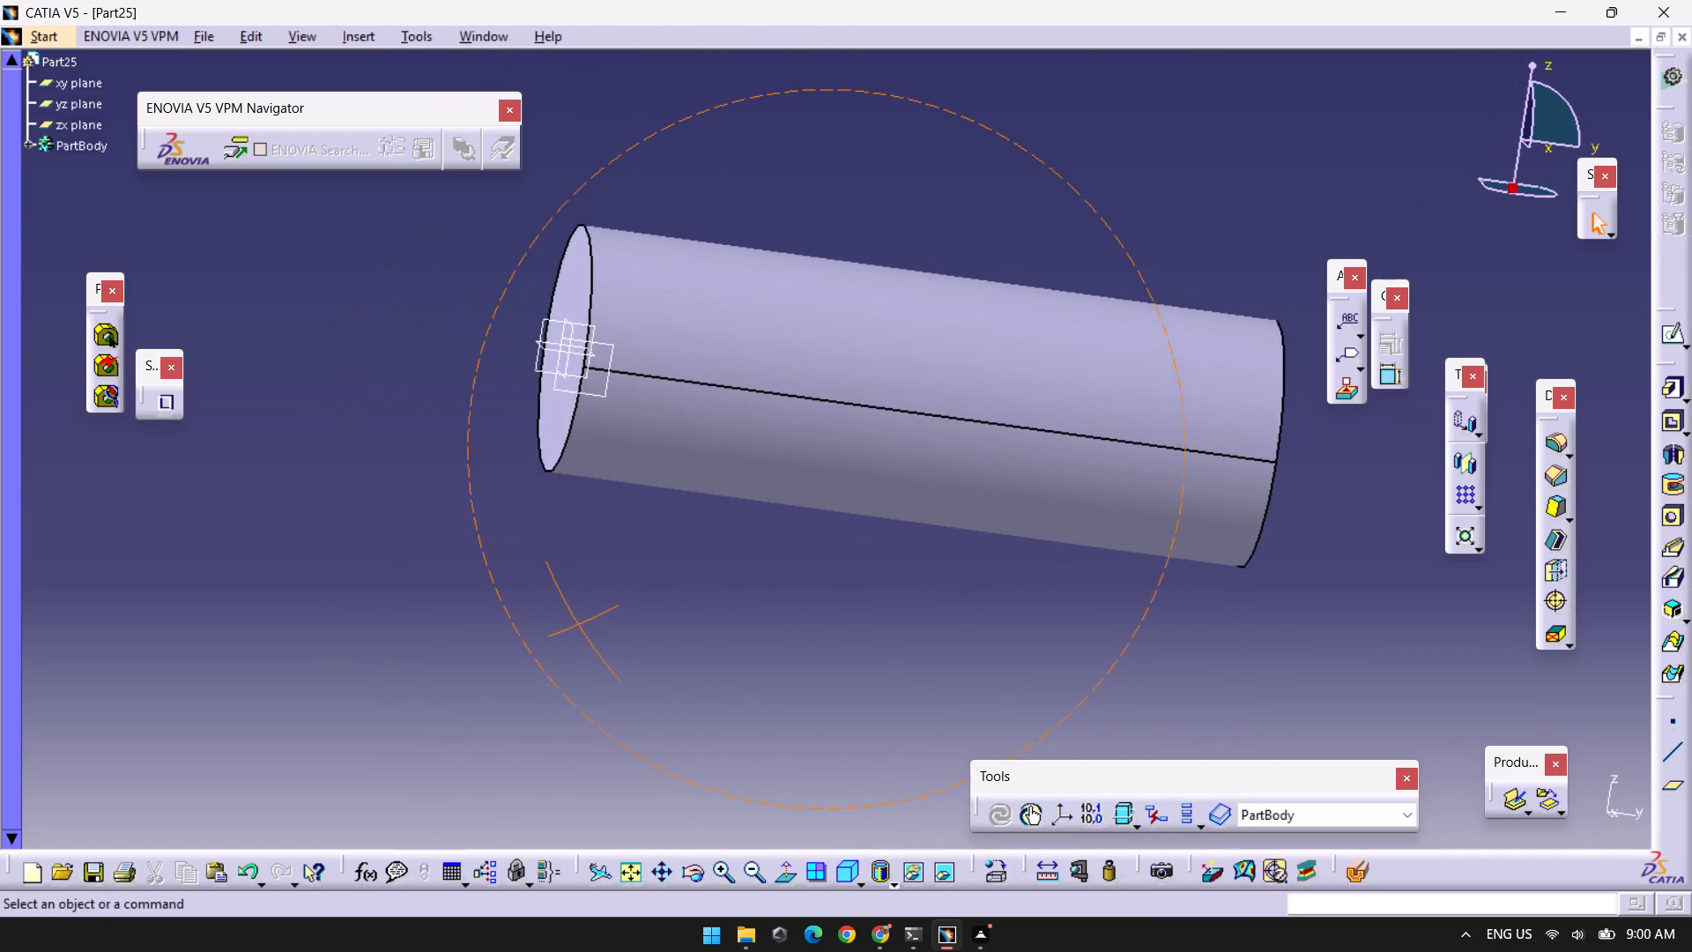
right_click_drag(686, 569, 686, 570)
middle_click_drag(686, 569, 686, 570)
left_click(609, 371)
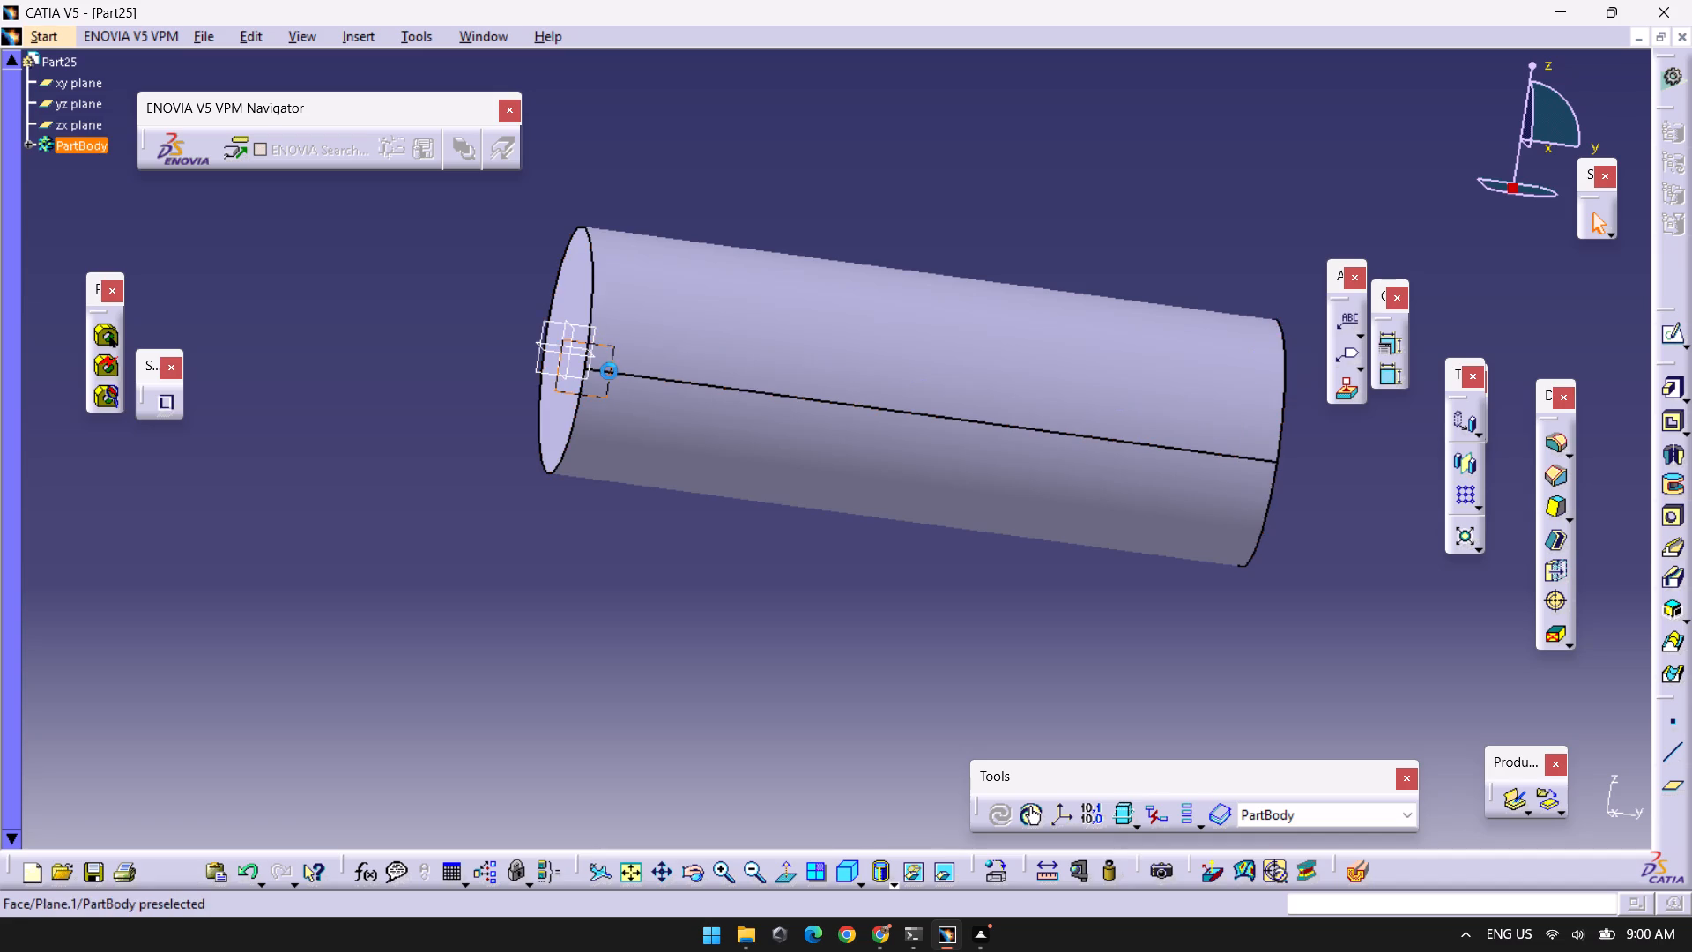
left_click(1484, 638)
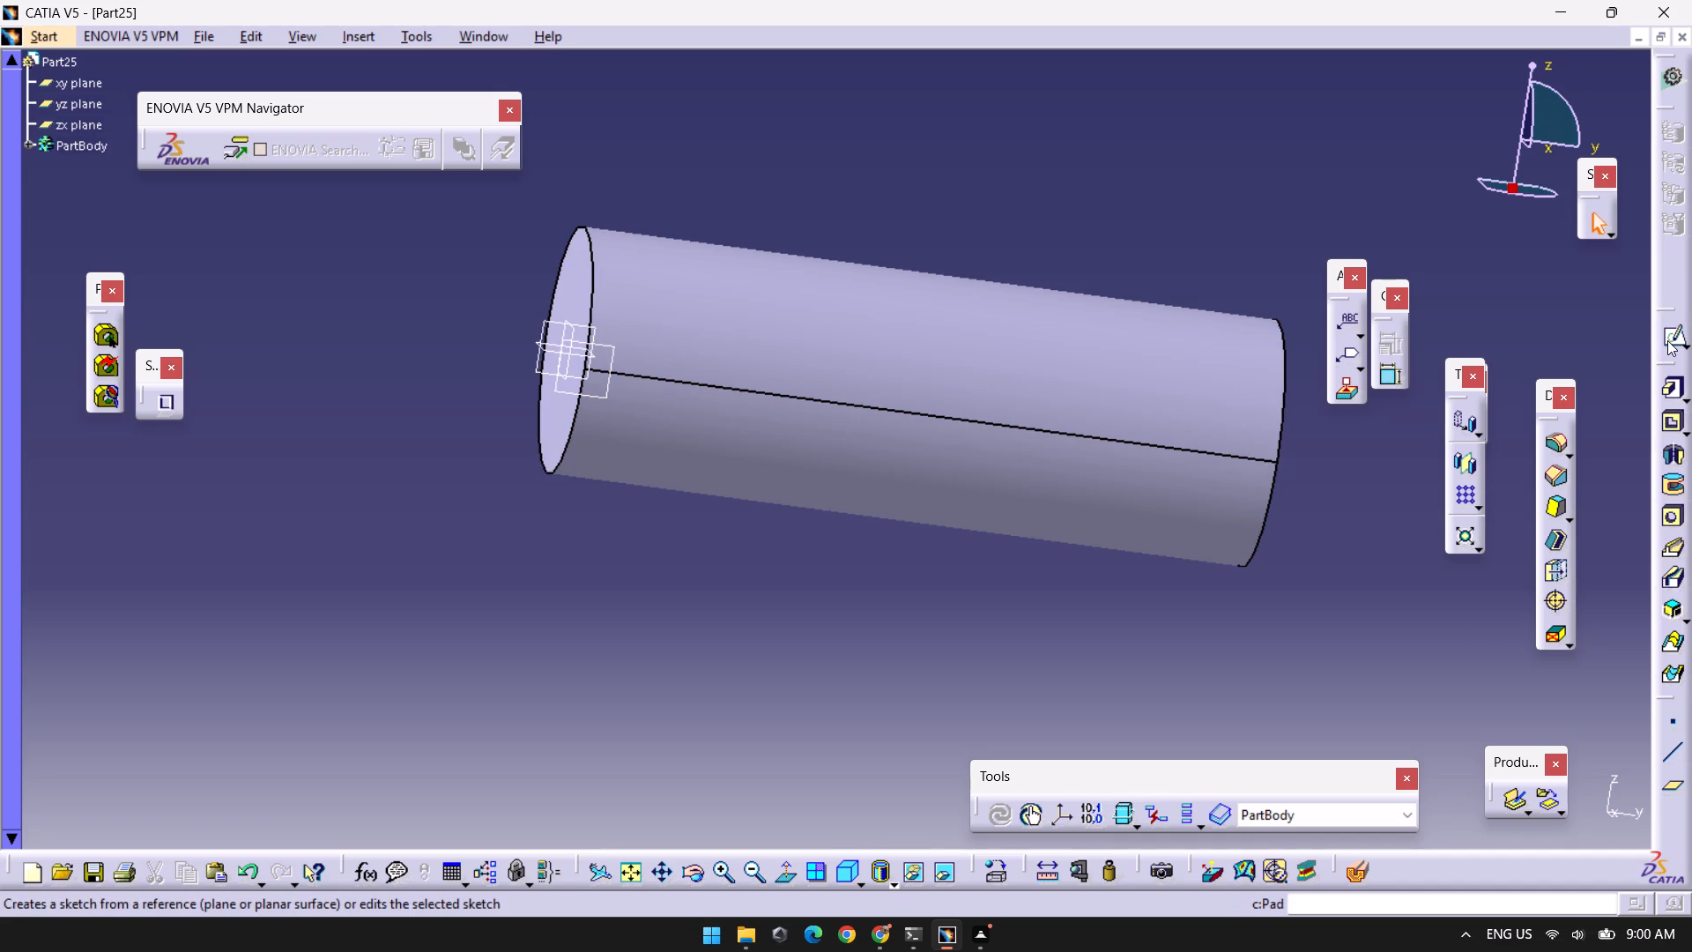
left_click(604, 375)
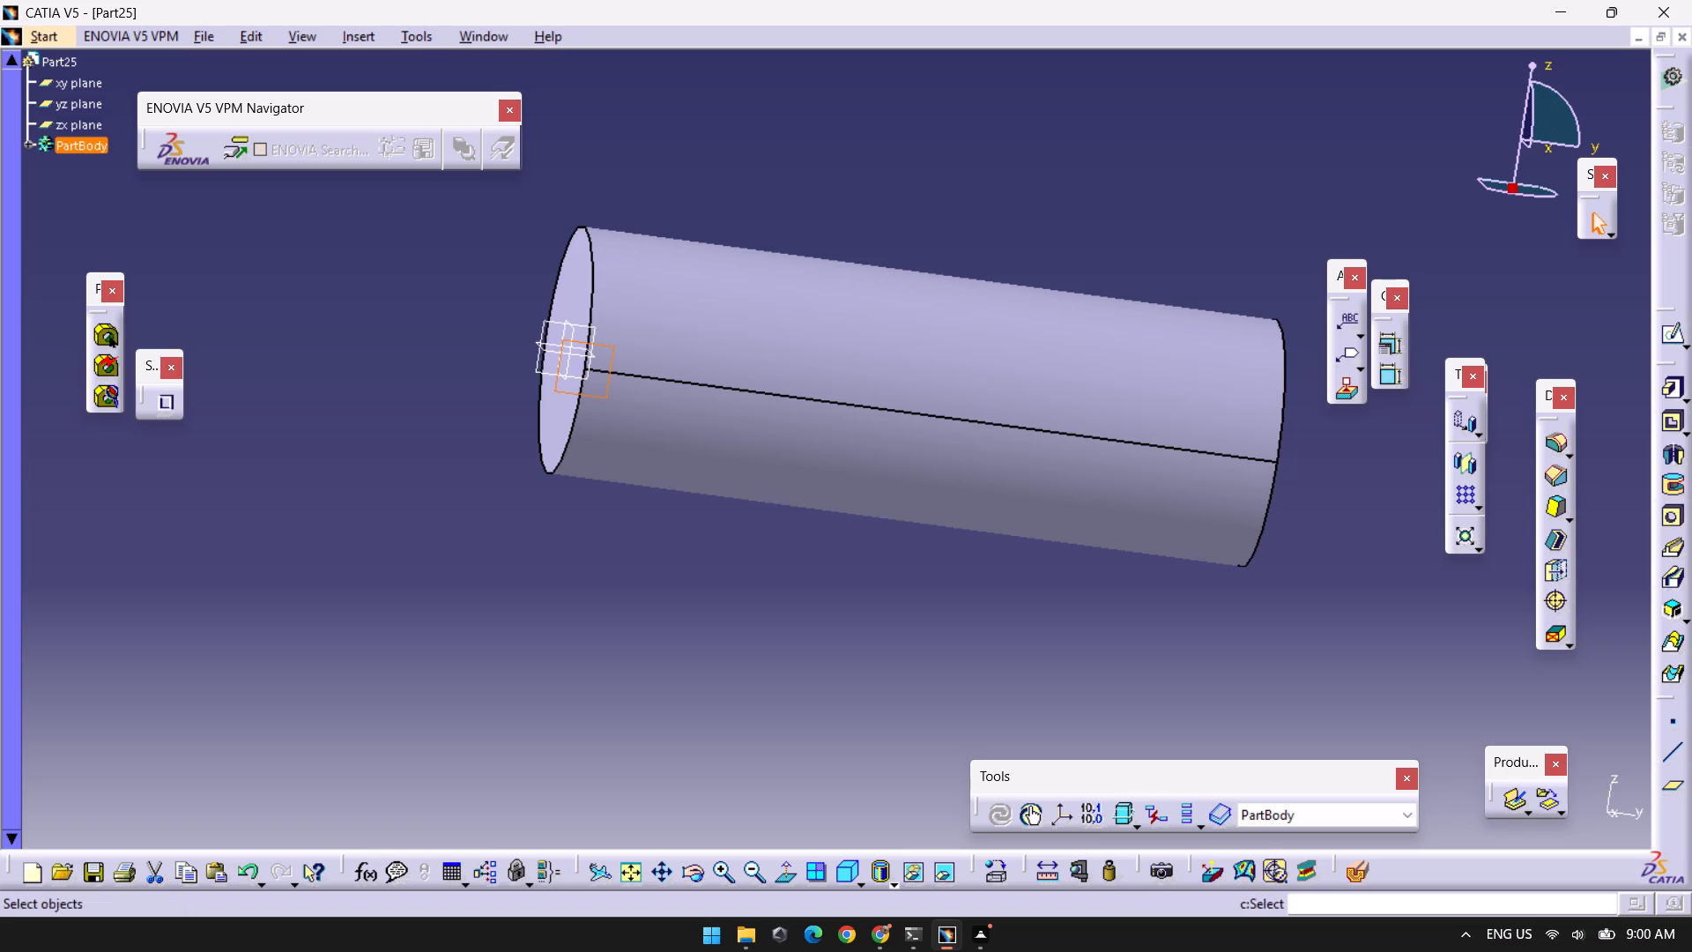
left_click(1670, 335)
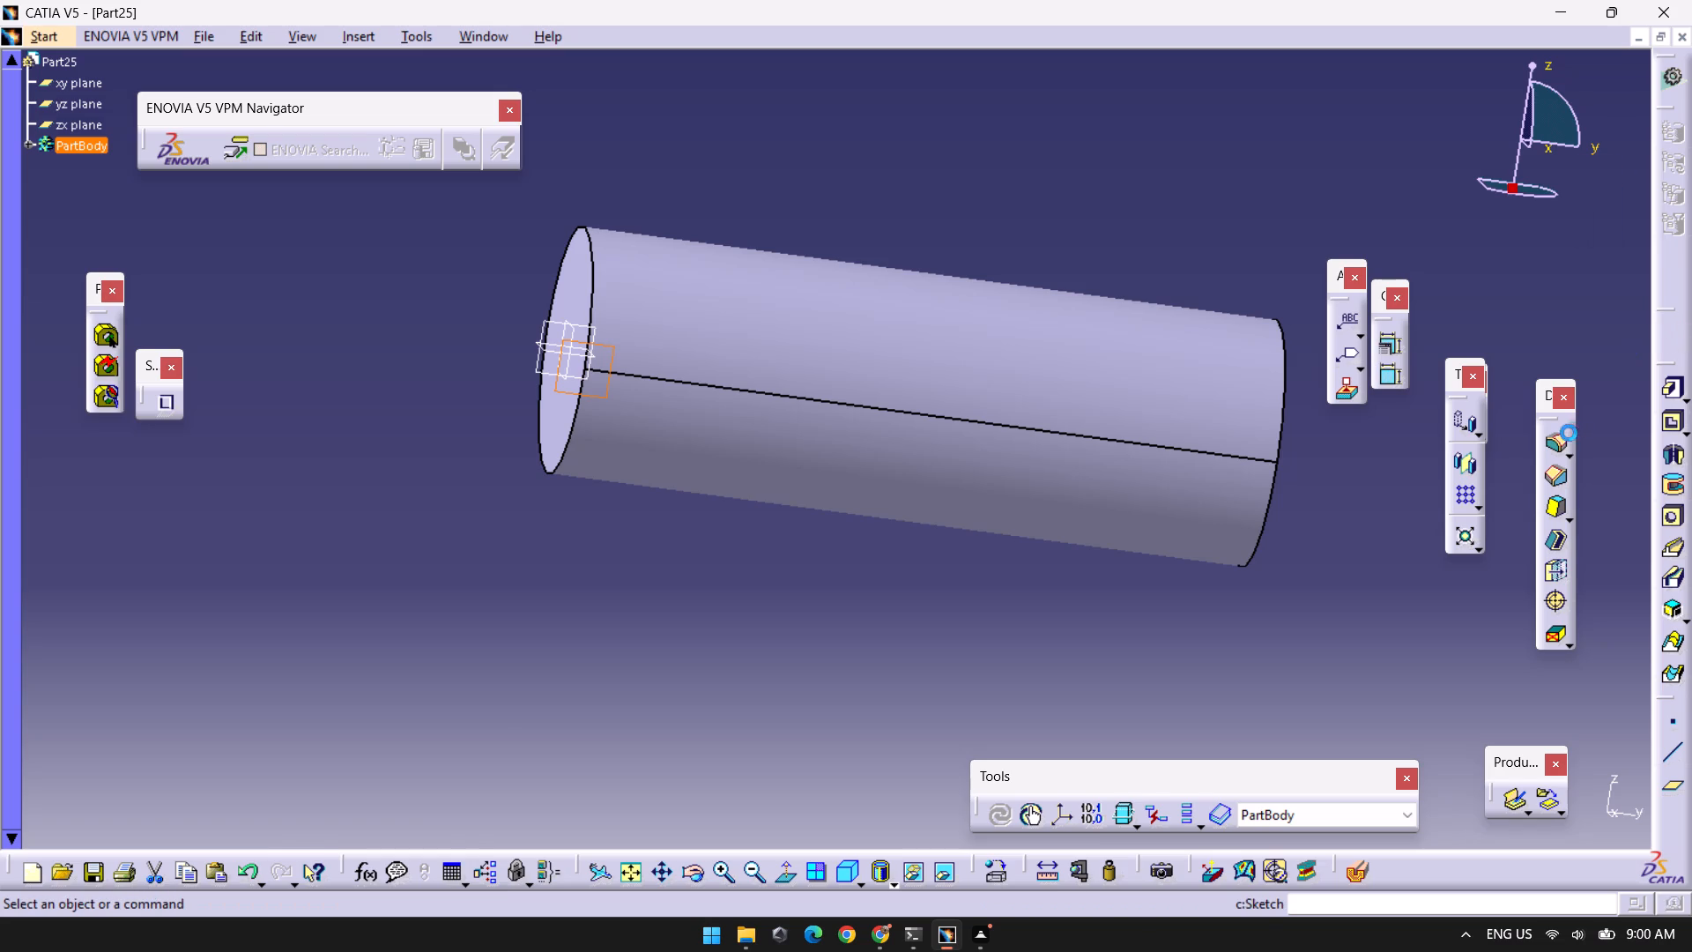
Sketch a 23 mm horizontal line from the origin along the cylinder's axis direction.
middle_click_drag(799, 696, 1018, 650)
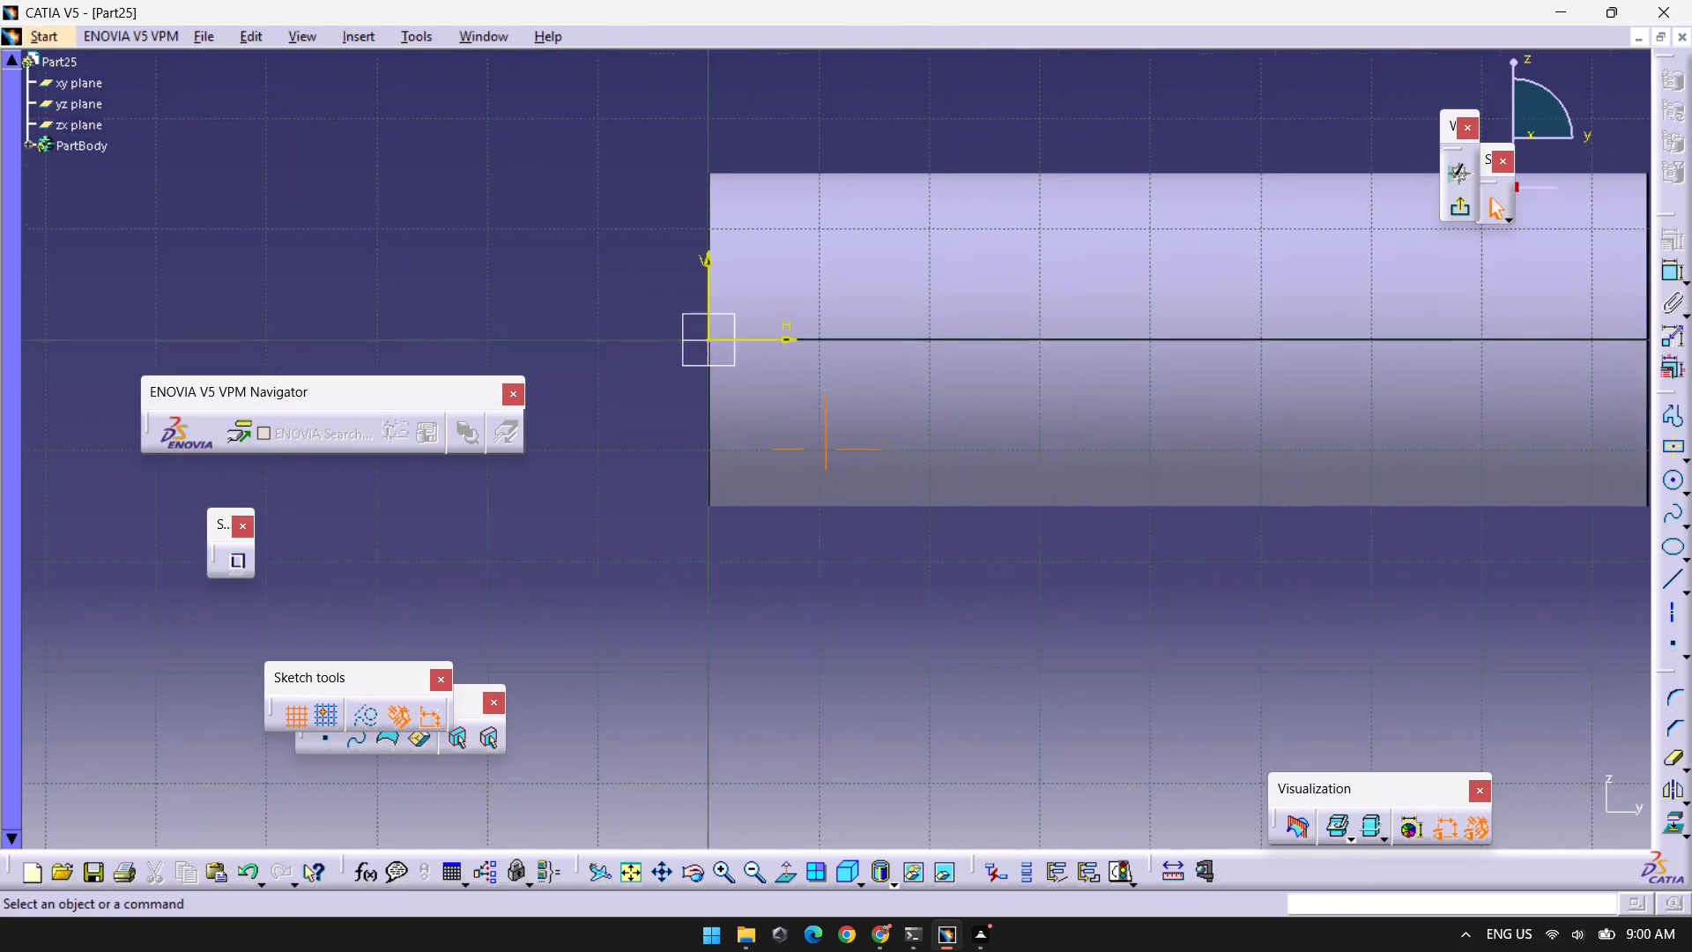
middle_click_drag(1018, 650, 970, 660)
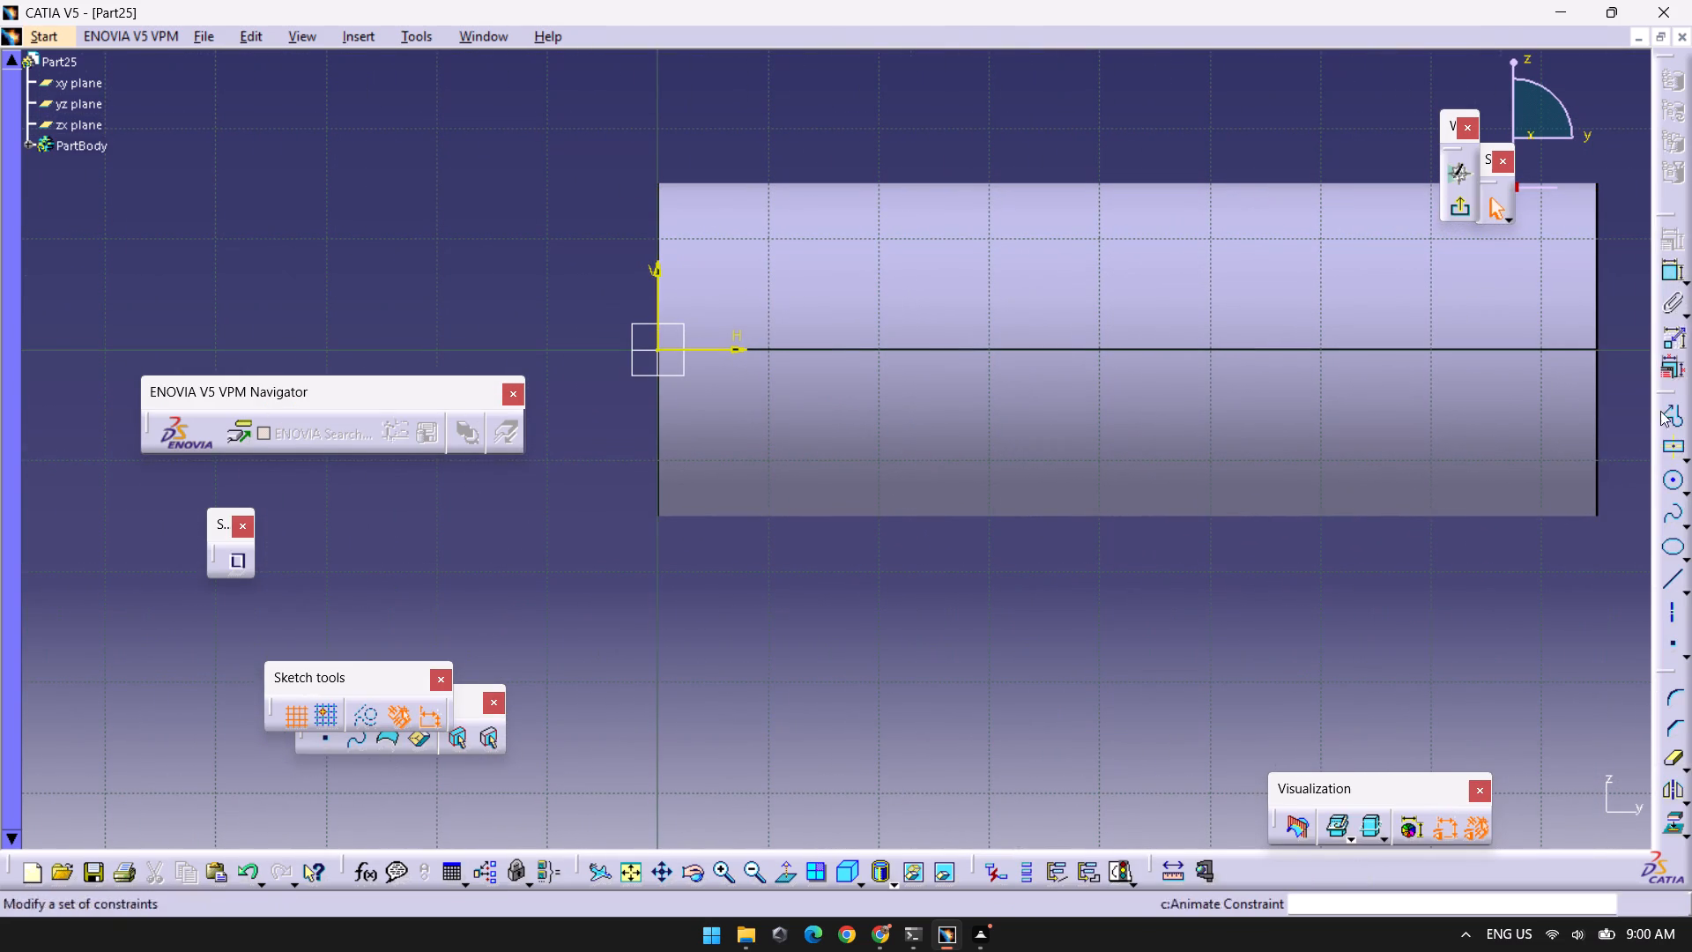
left_click(1674, 577)
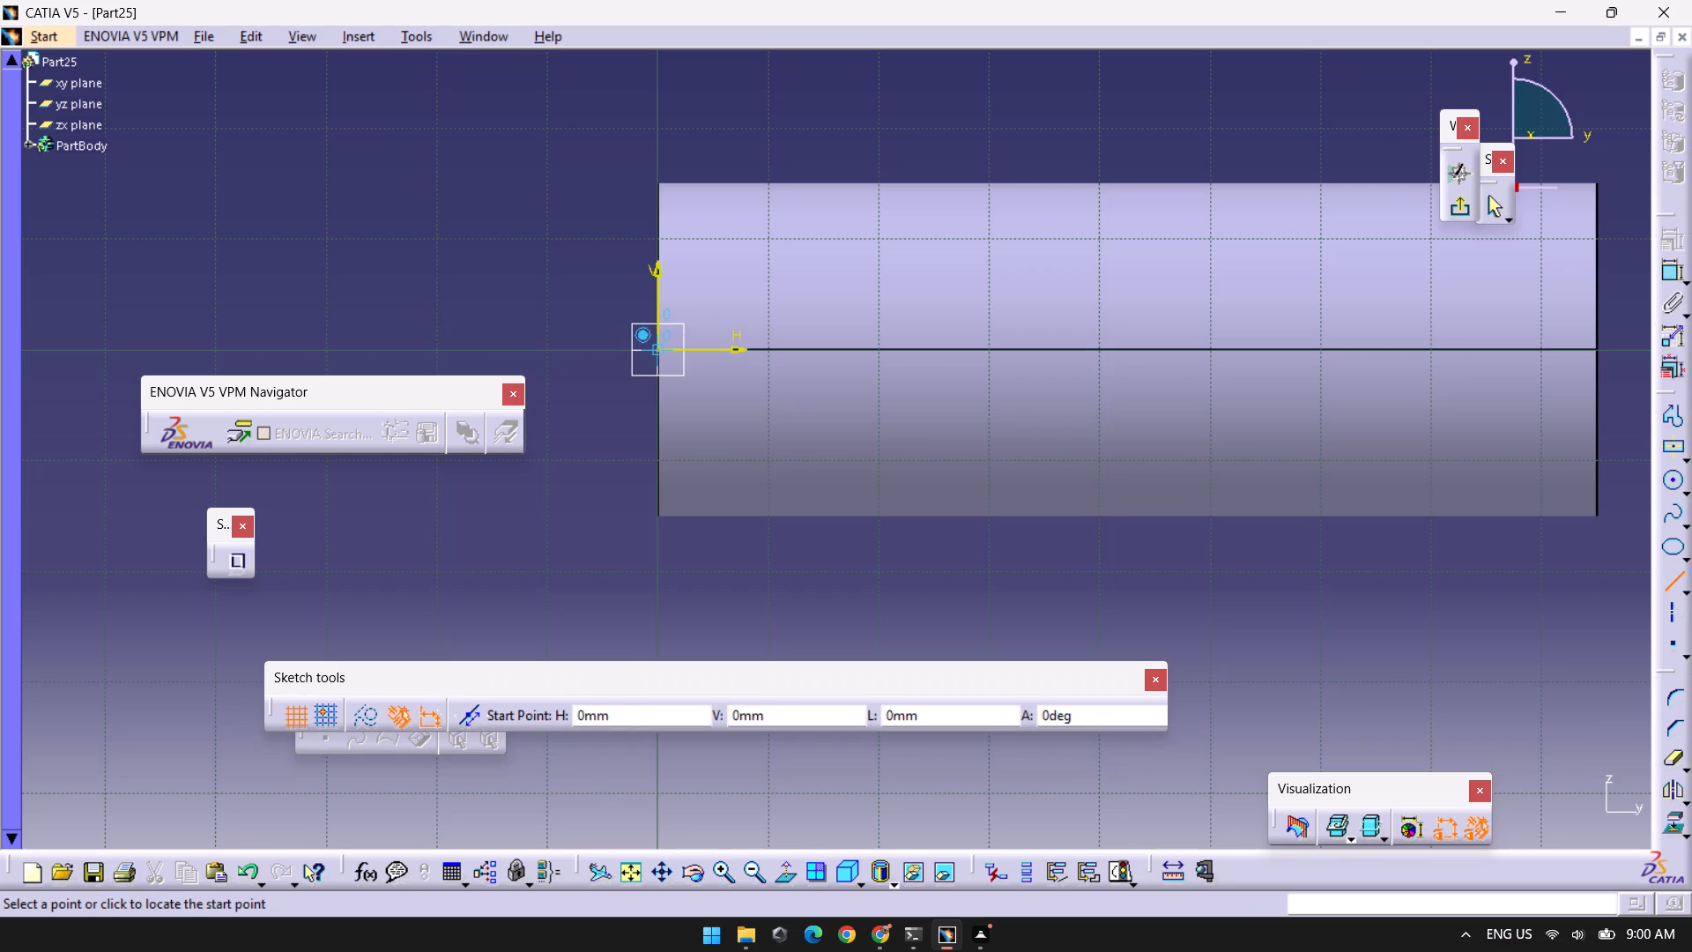
left_click(657, 347)
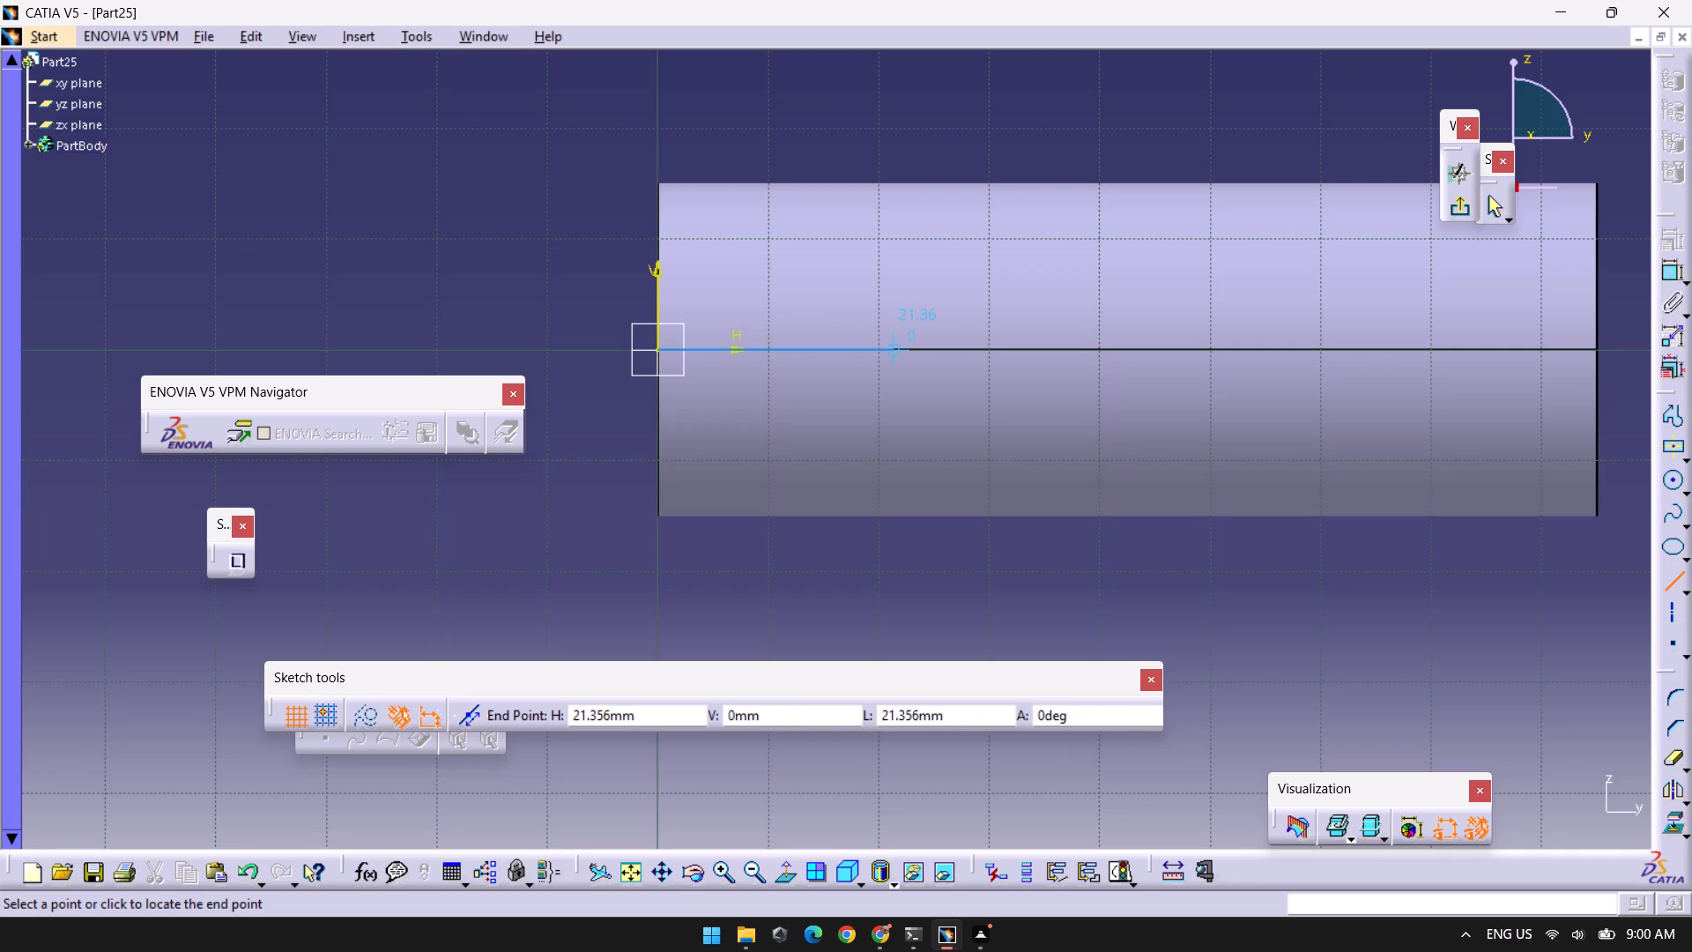
key("Tab")
key("Tab")
key("Tab")
type("23")
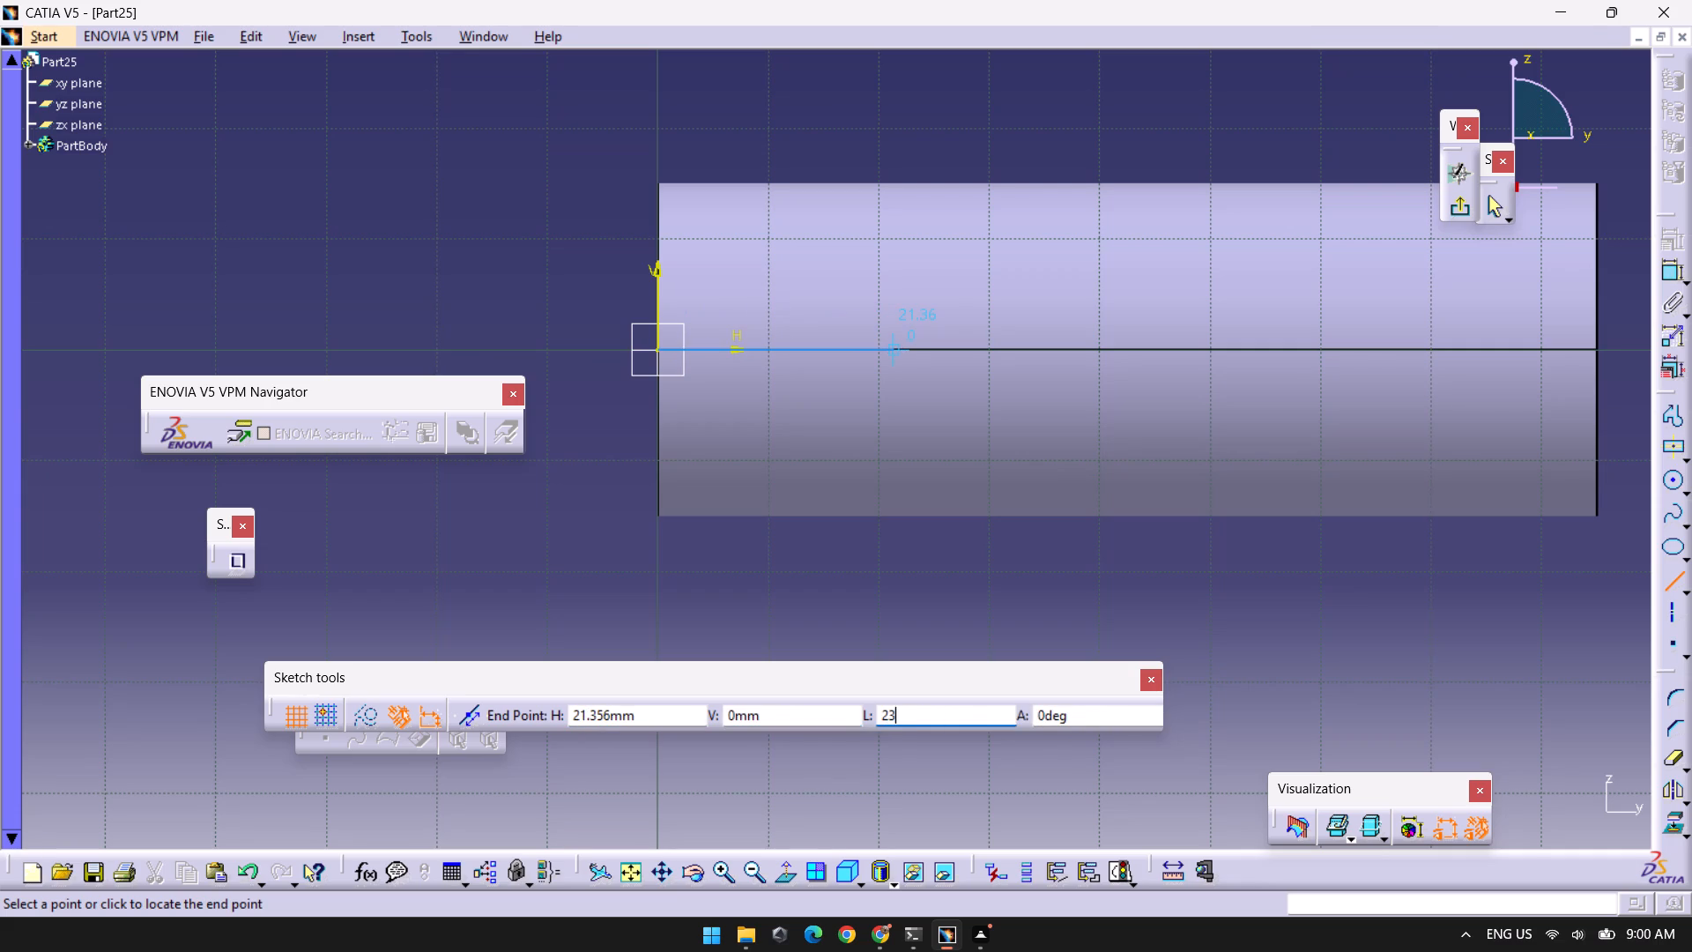
key("Return")
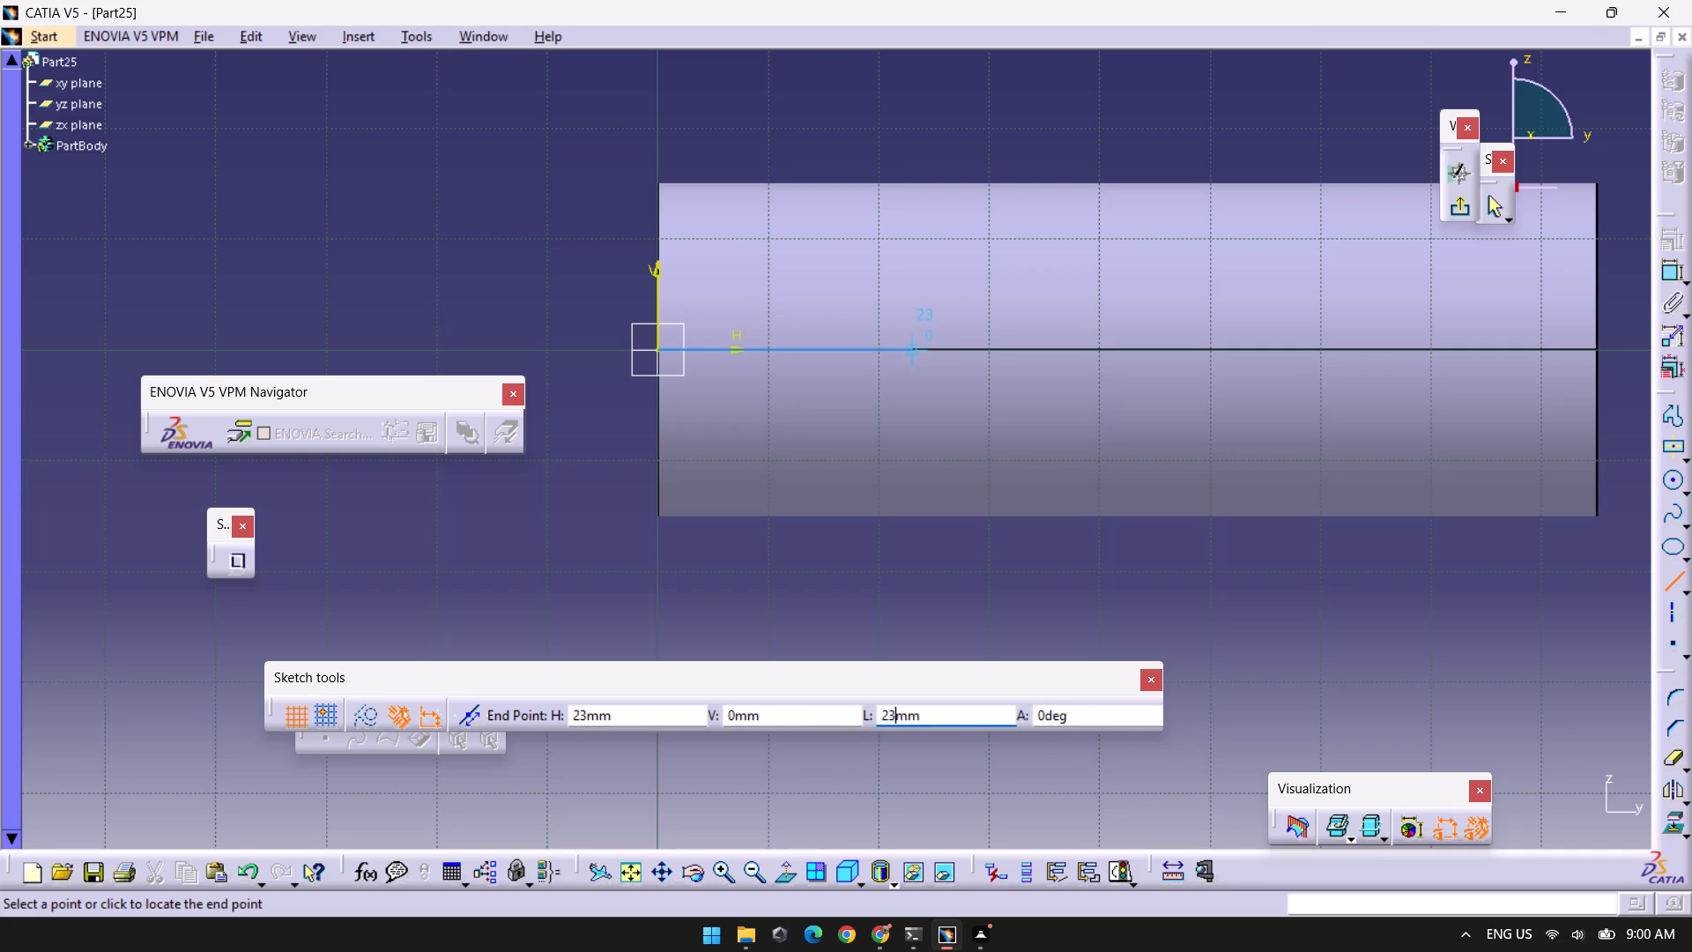
left_click(899, 350)
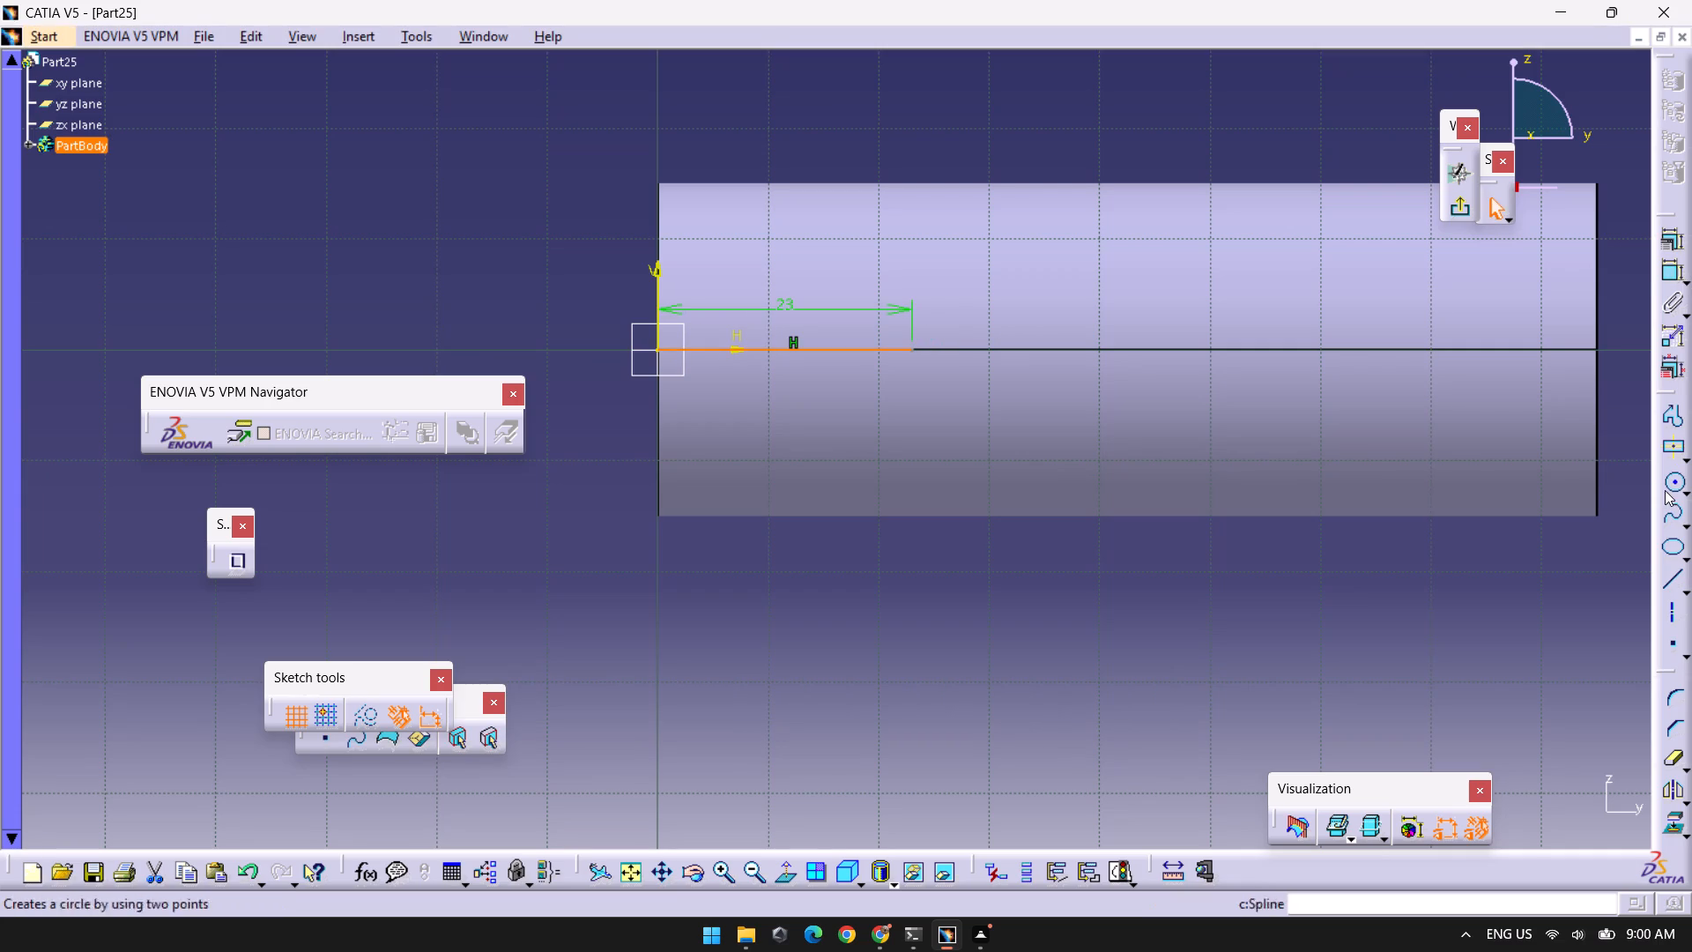
Sketch a circle of radius 3 mm centred on the free end of the 23 mm line.
left_click(1670, 484)
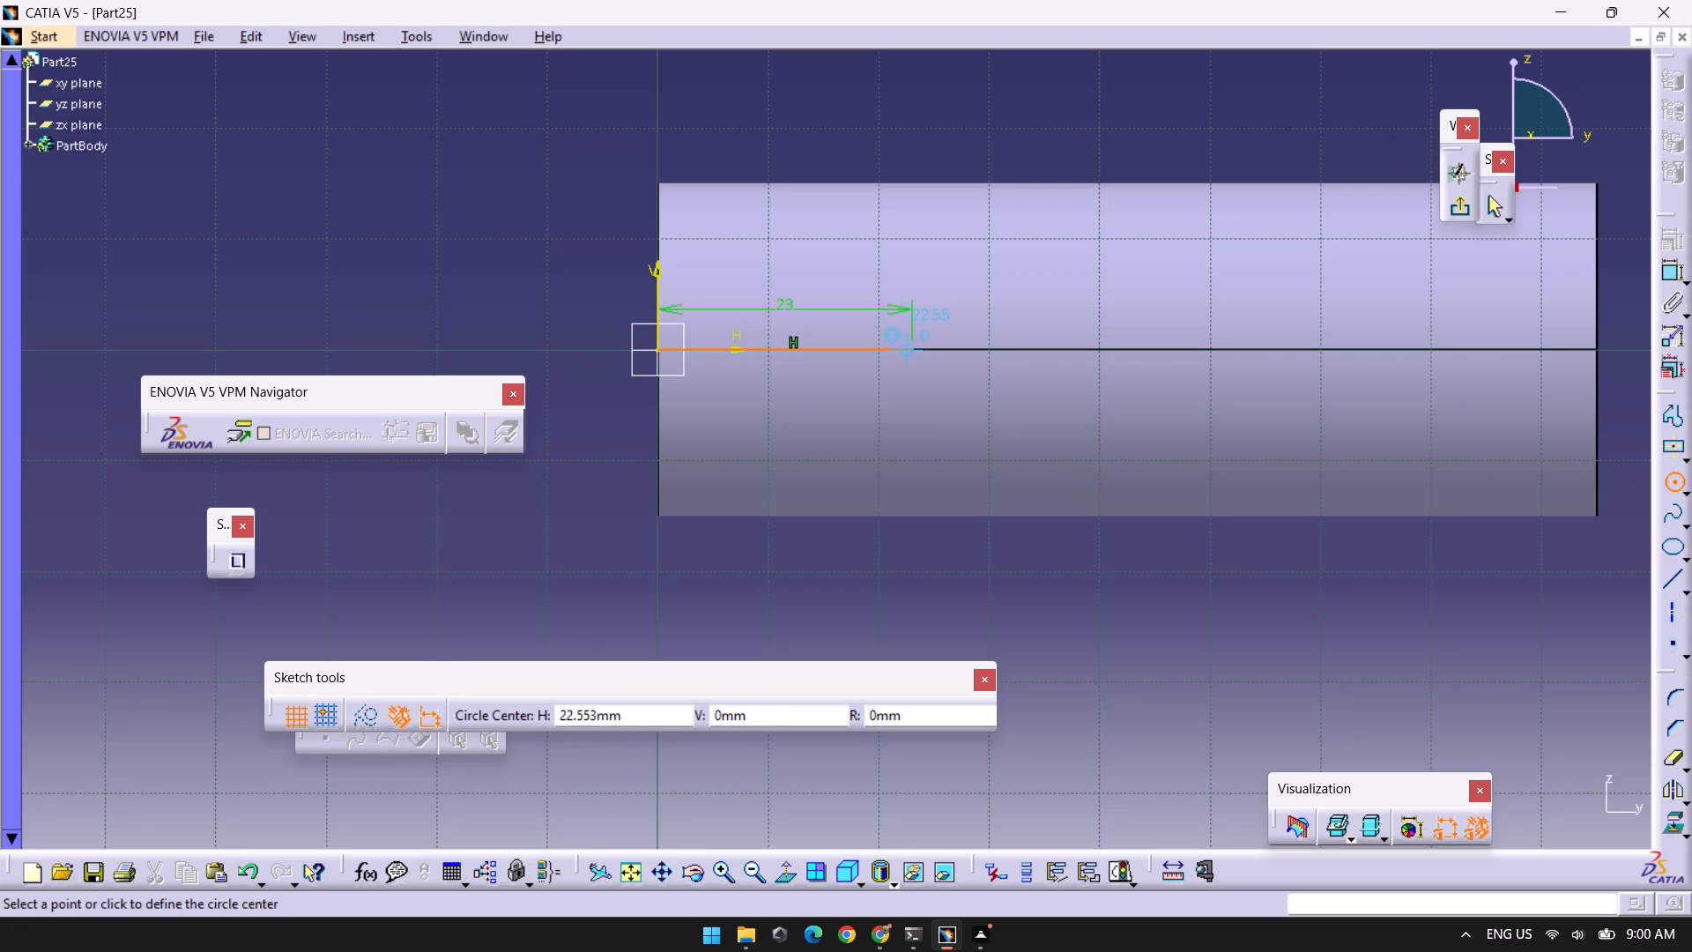
middle_click_drag(920, 350, 917, 217)
right_click(920, 350)
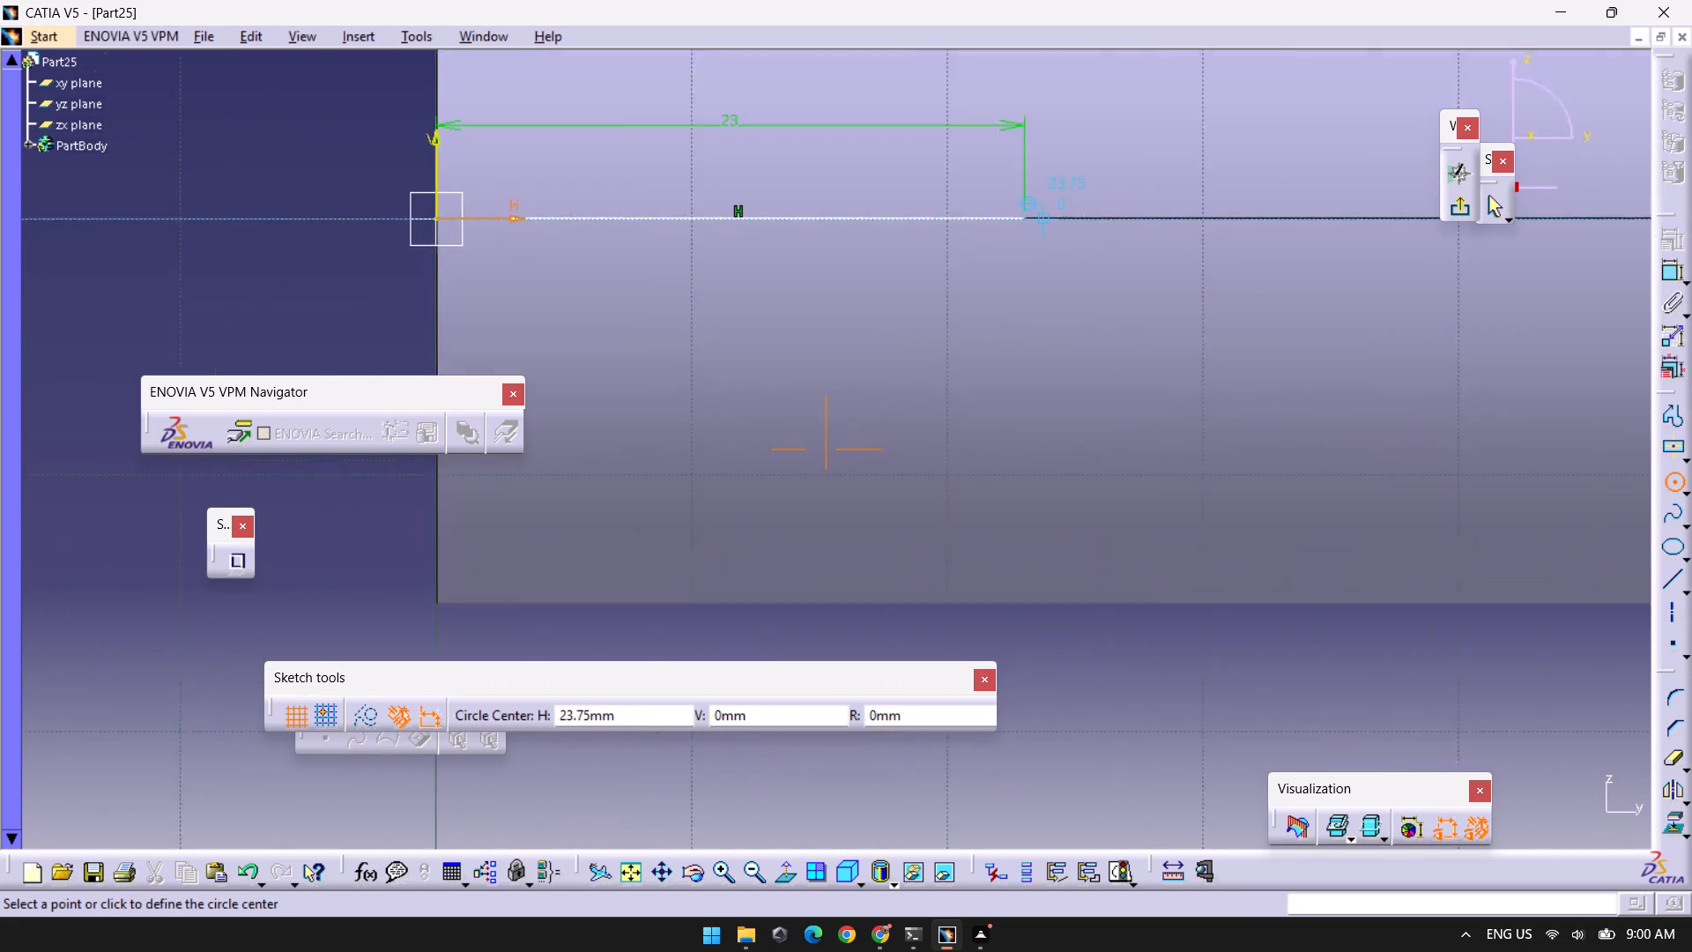
middle_click_drag(917, 217, 917, 191)
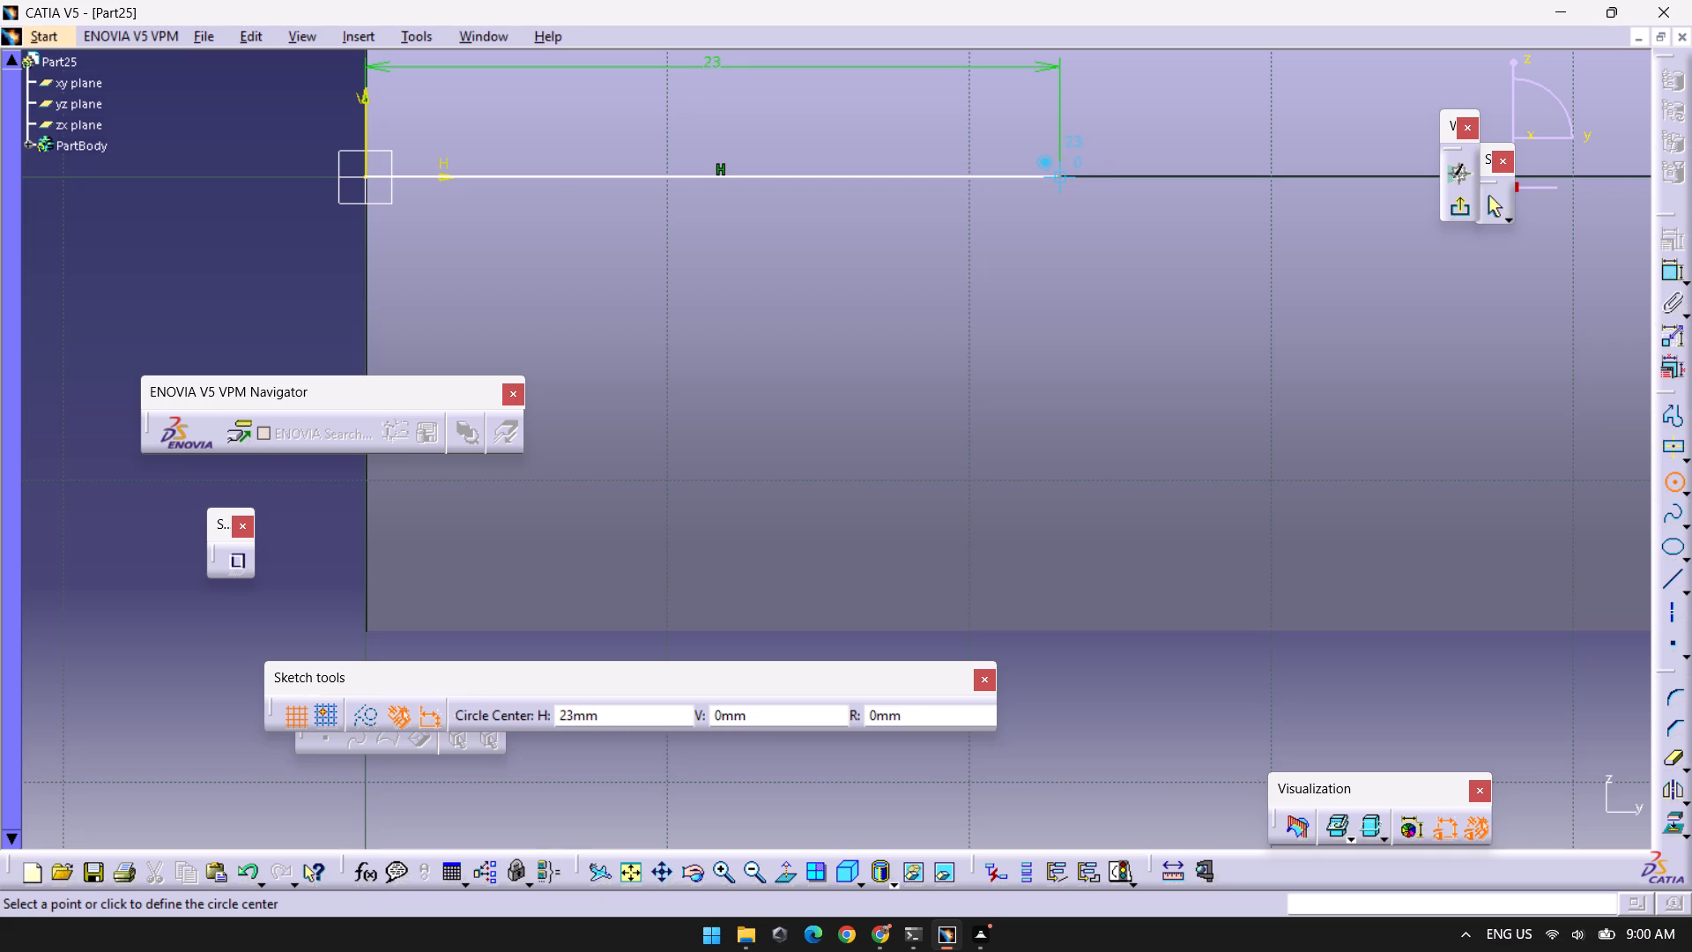
left_click(1062, 175)
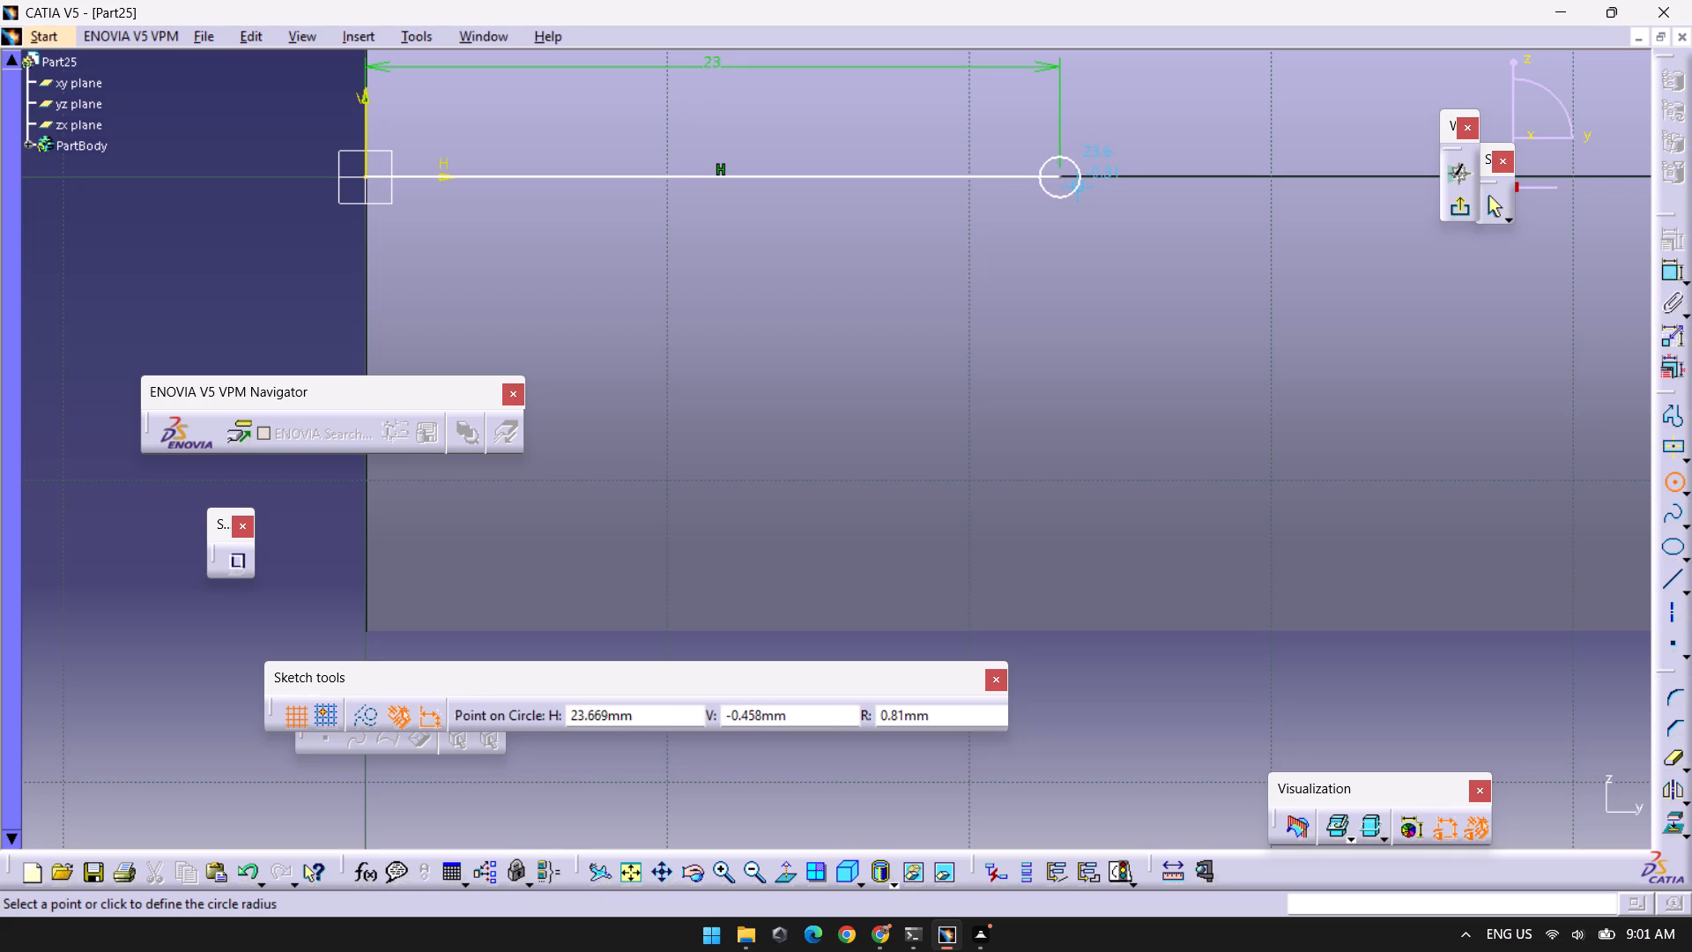
key("Tab")
key("Tab")
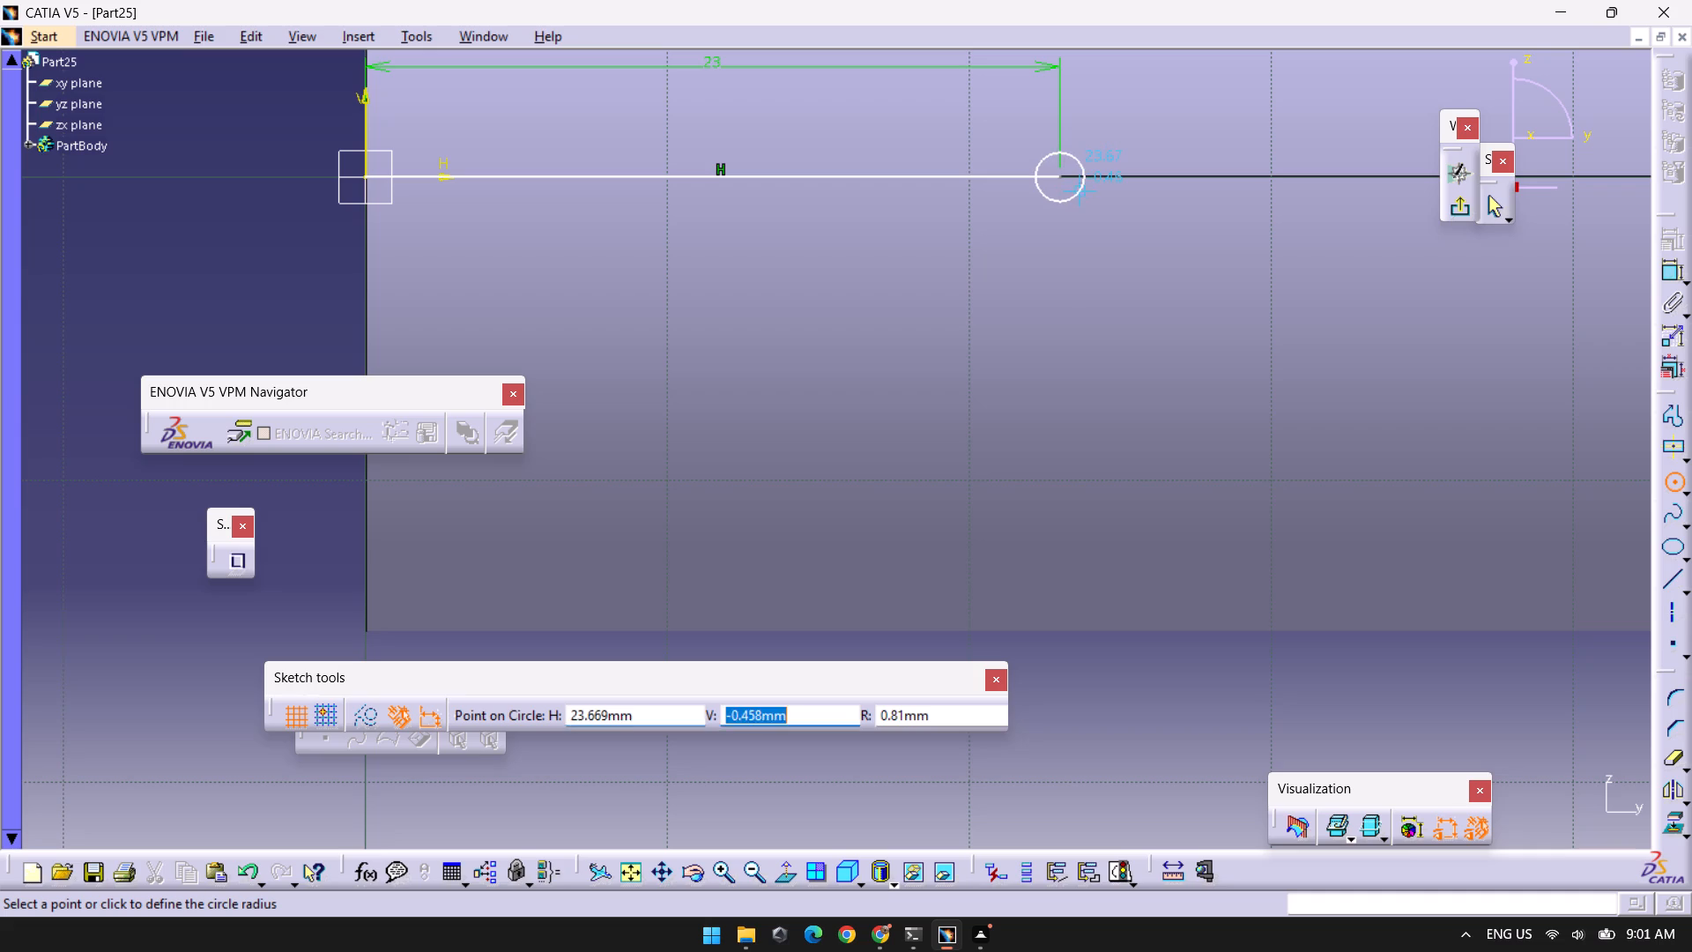
key("Tab")
key("3")
key("Return")
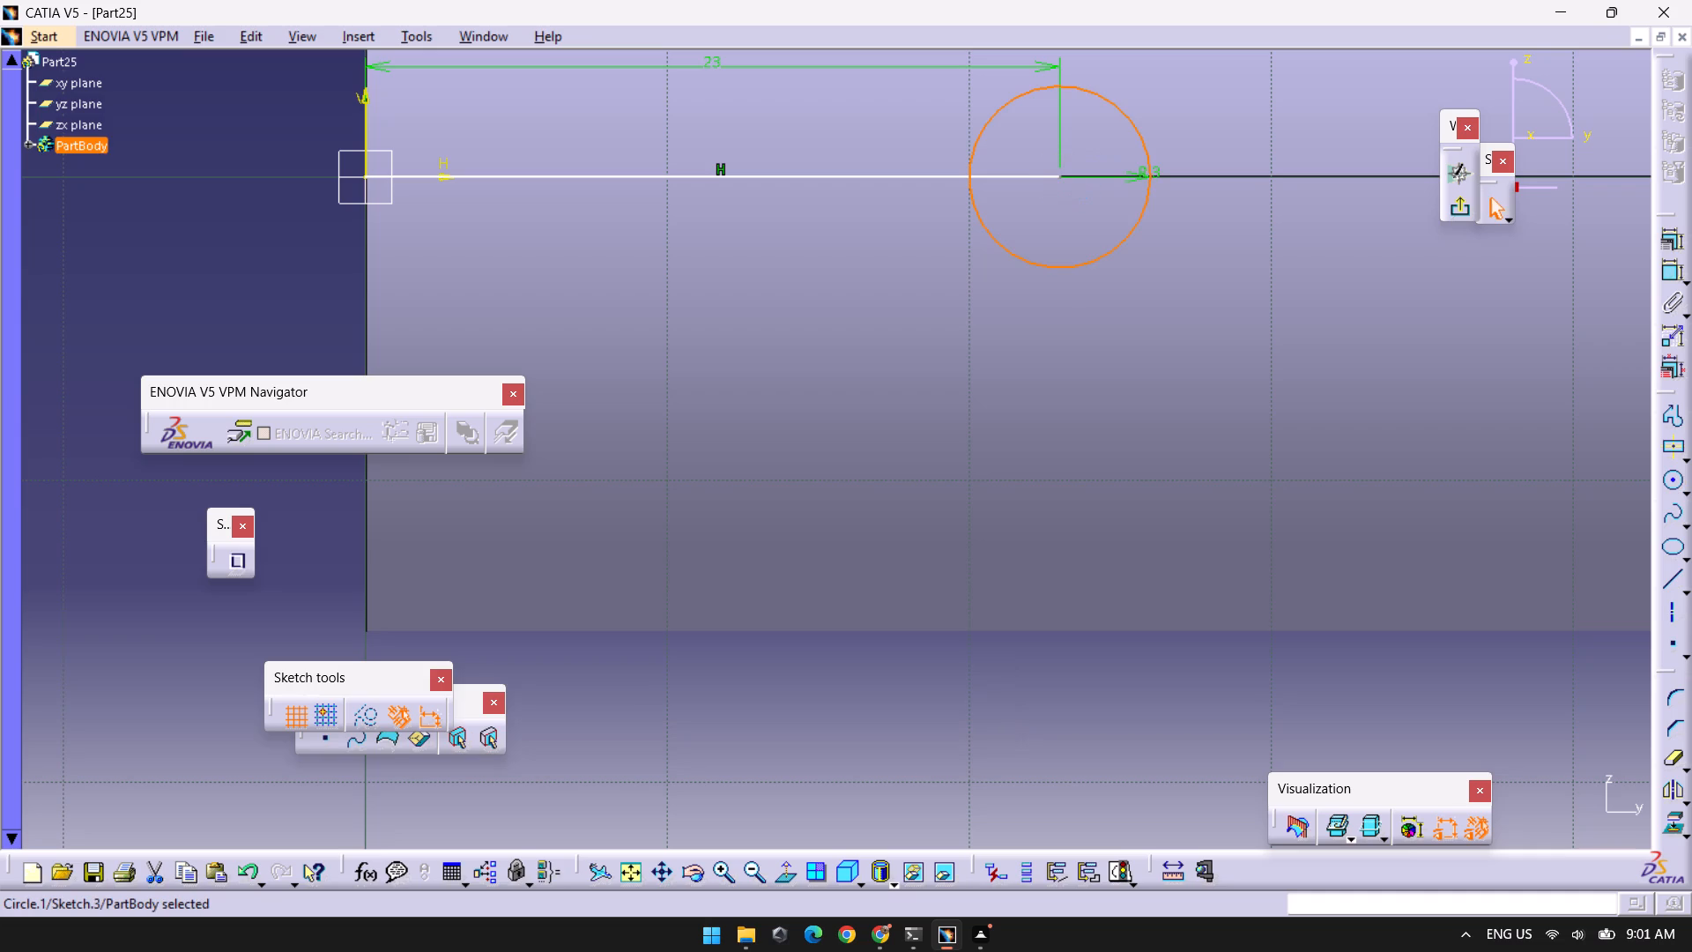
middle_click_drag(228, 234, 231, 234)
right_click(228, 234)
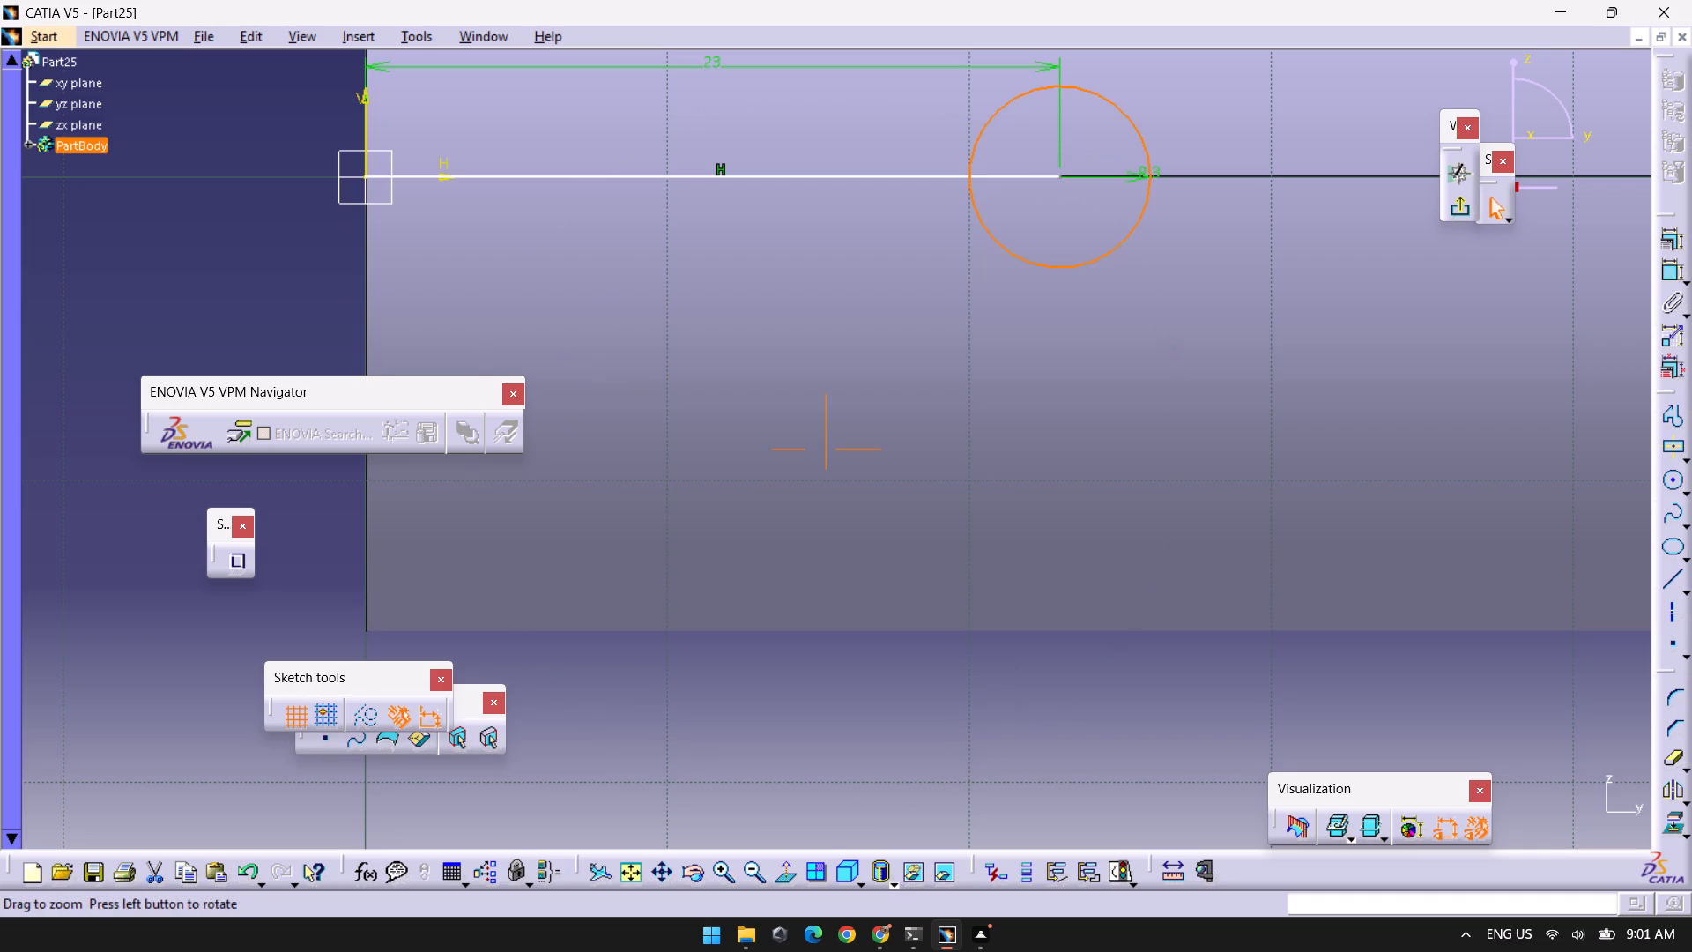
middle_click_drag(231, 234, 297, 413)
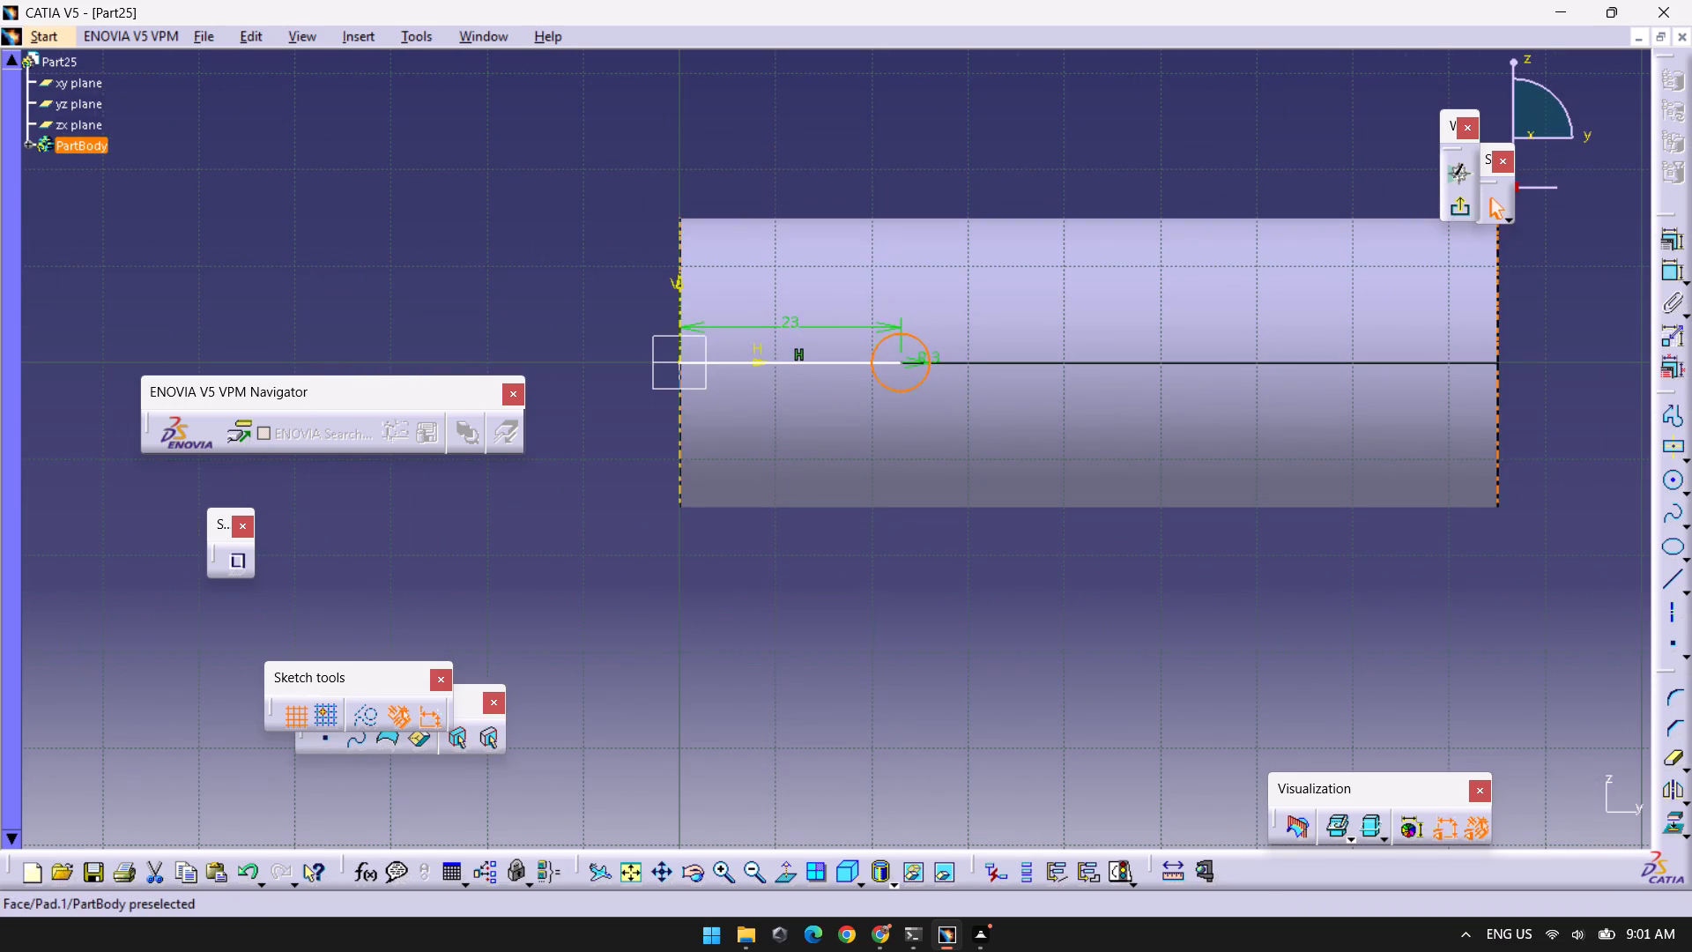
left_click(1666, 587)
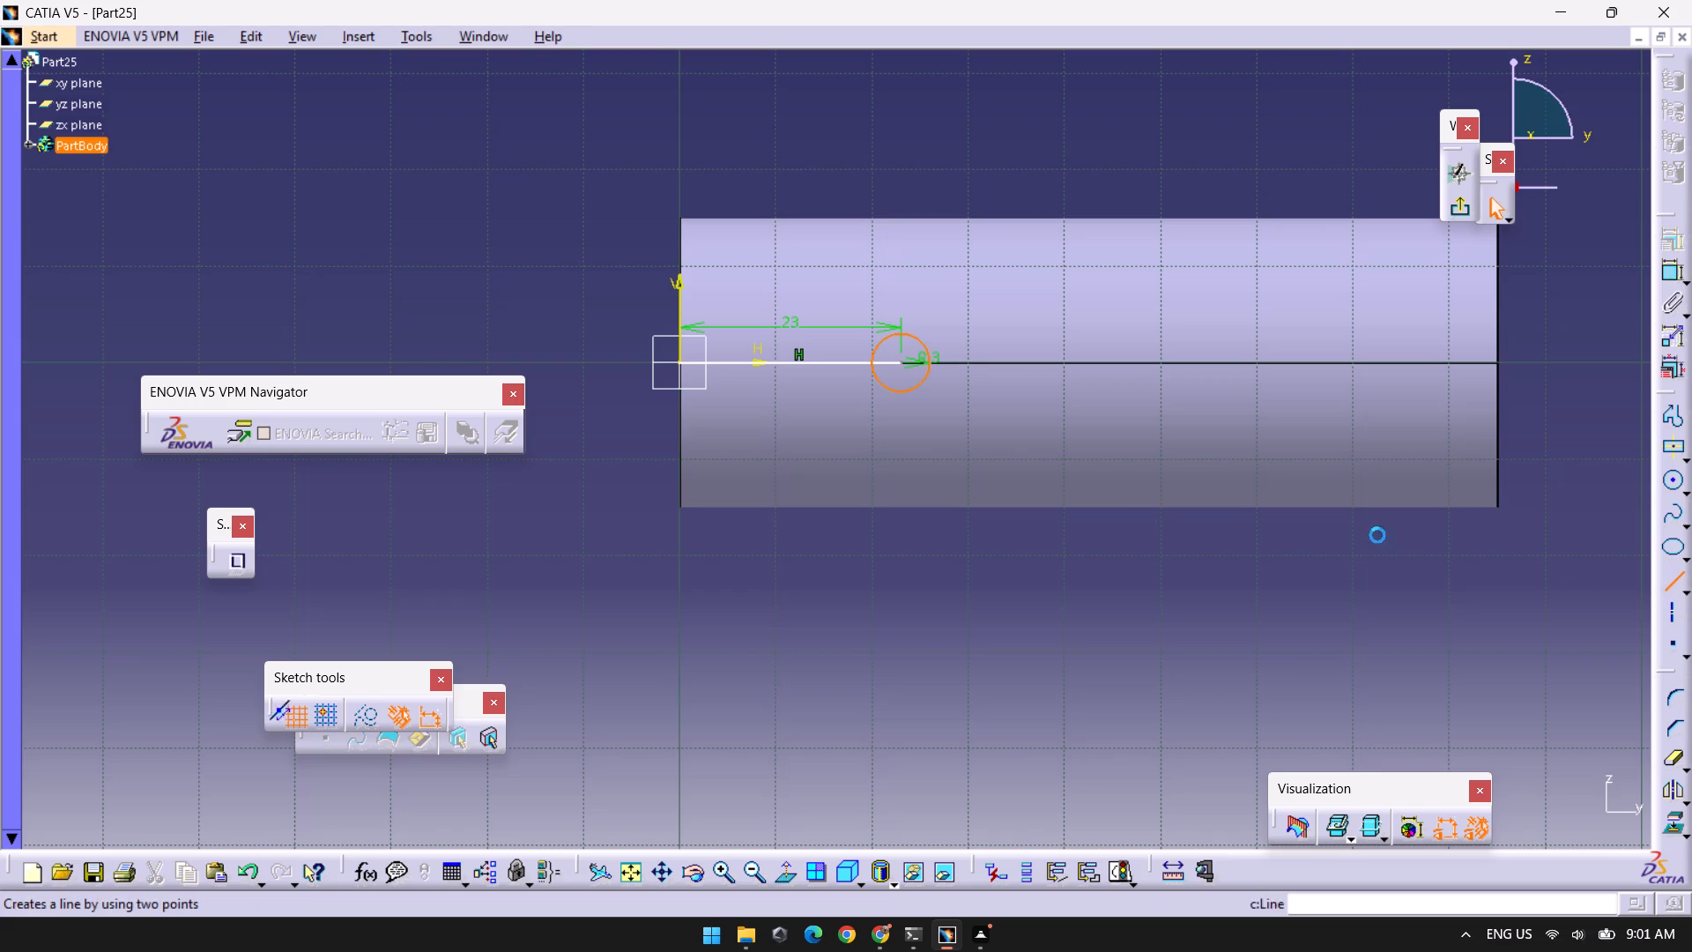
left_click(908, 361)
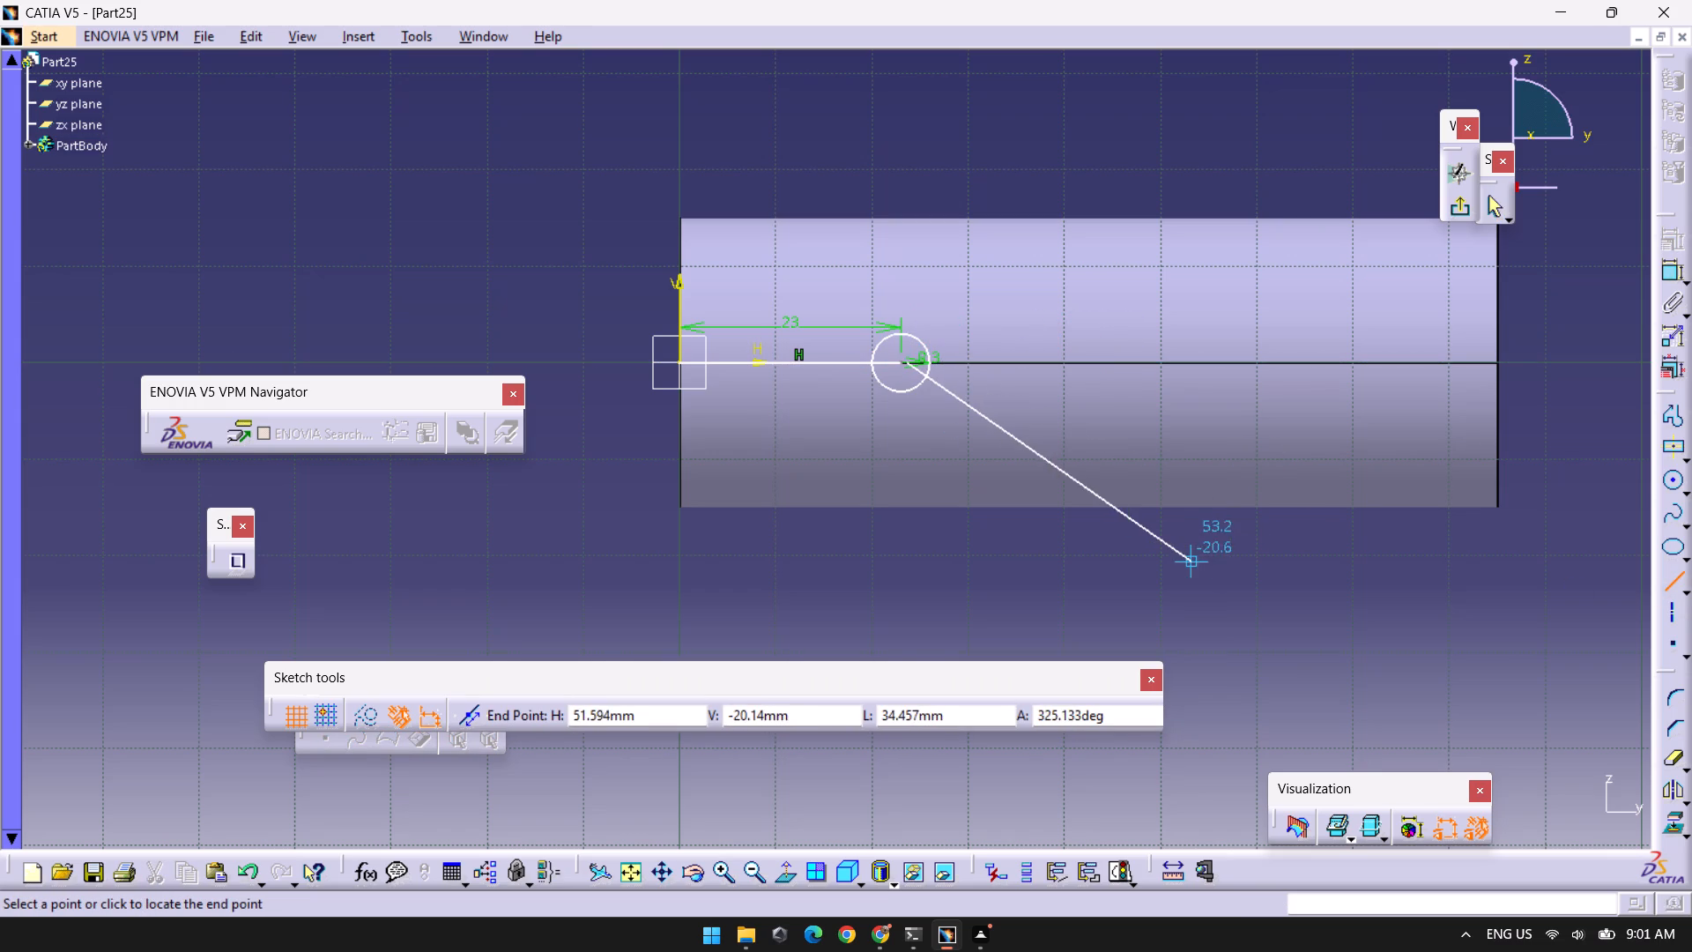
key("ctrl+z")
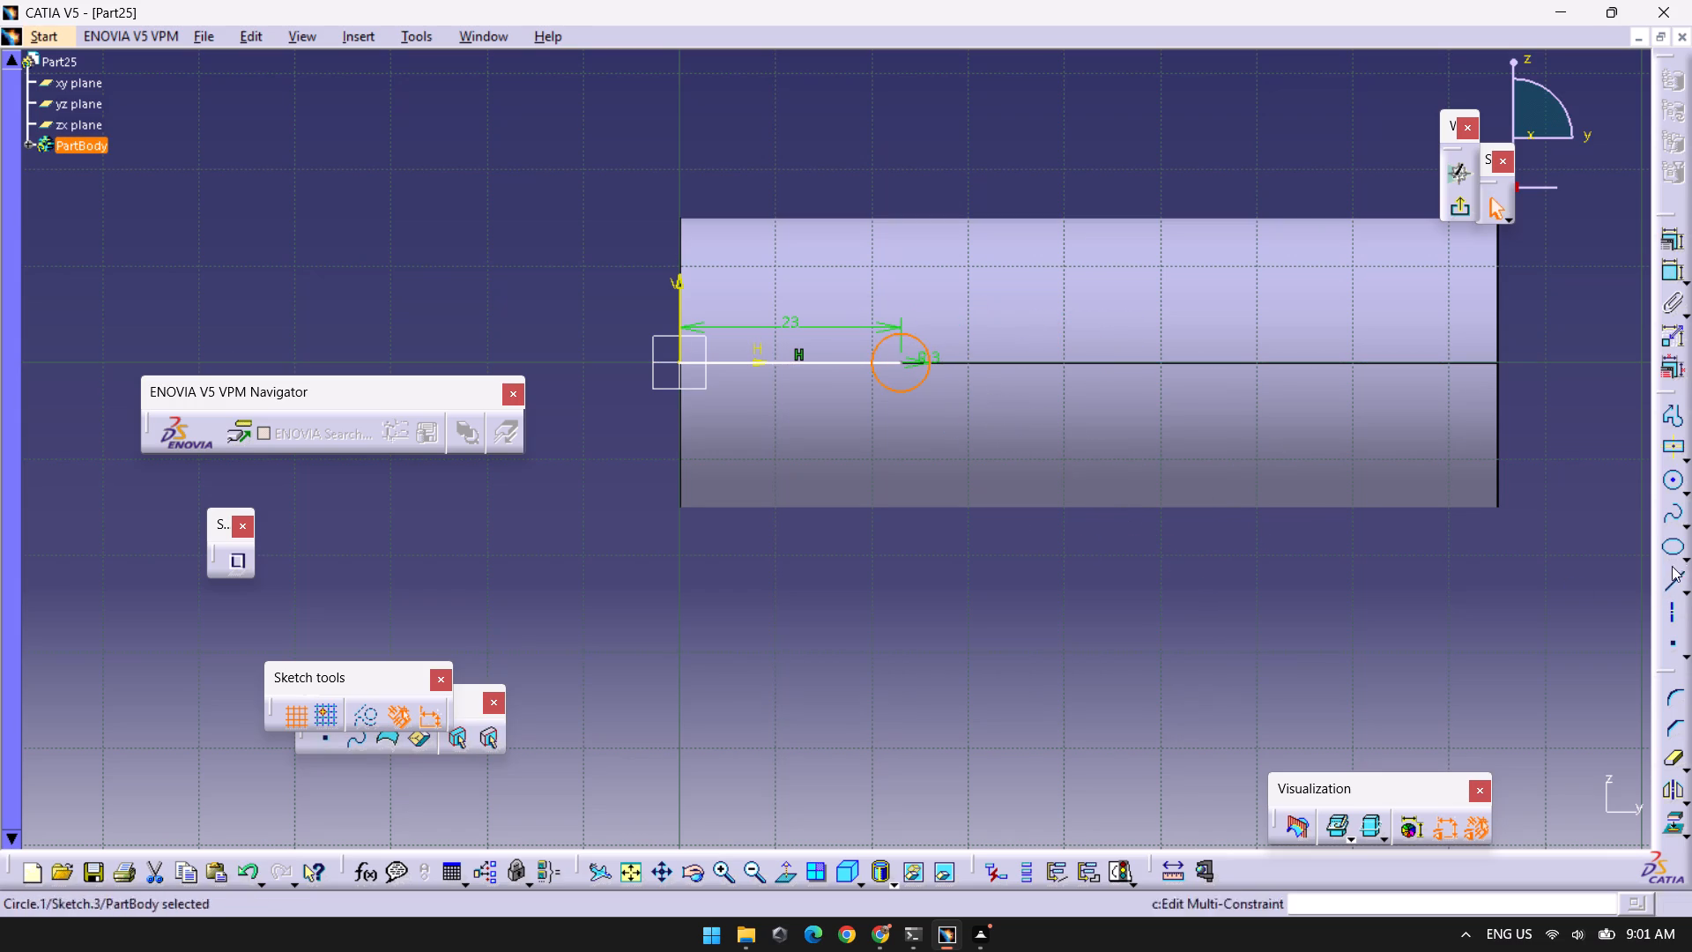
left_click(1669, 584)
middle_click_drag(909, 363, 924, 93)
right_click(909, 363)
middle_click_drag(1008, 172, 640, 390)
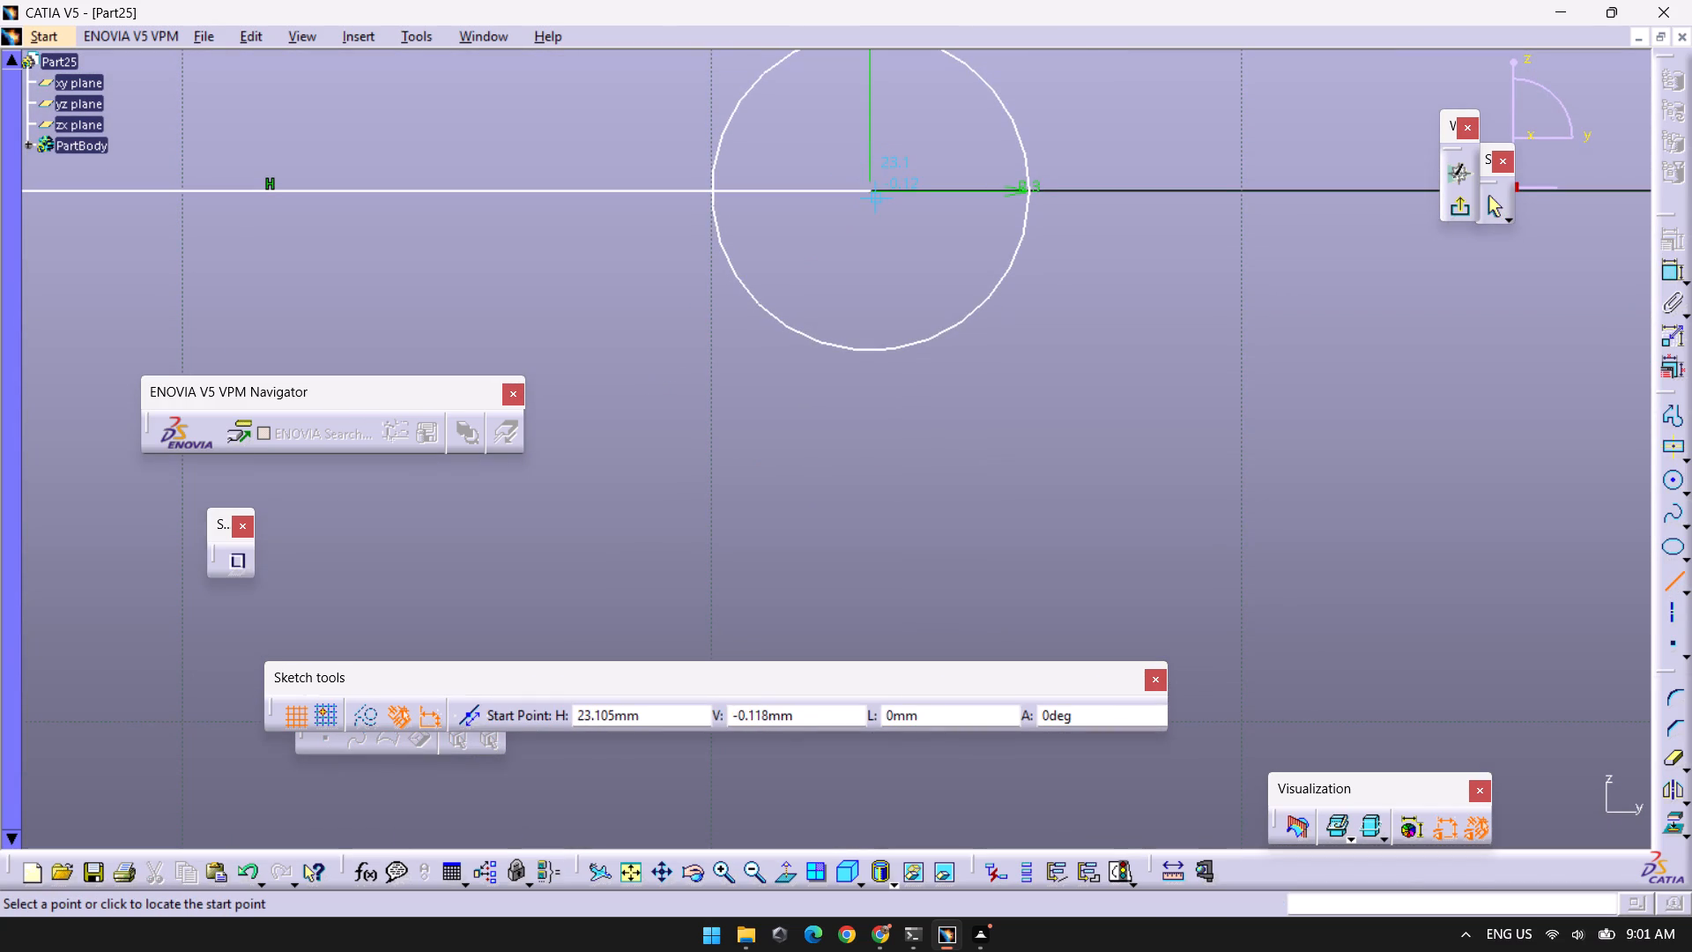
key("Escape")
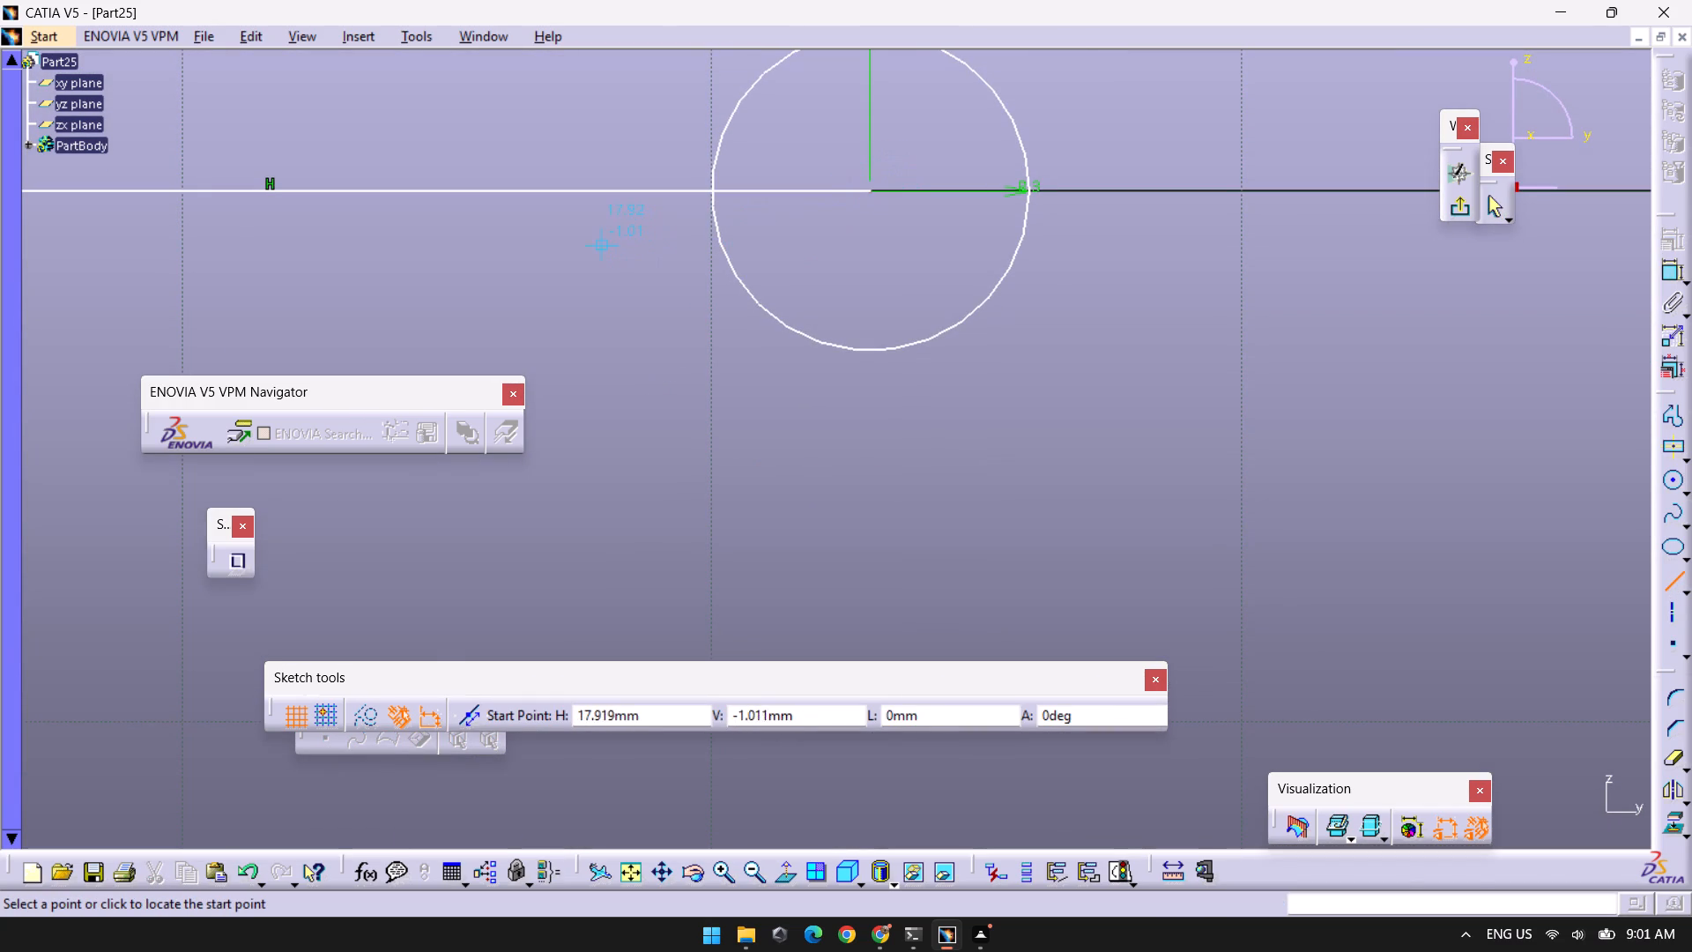
Delete the 23 mm construction line running from the origin to the circle's centre.
key("Escape")
left_click(578, 188)
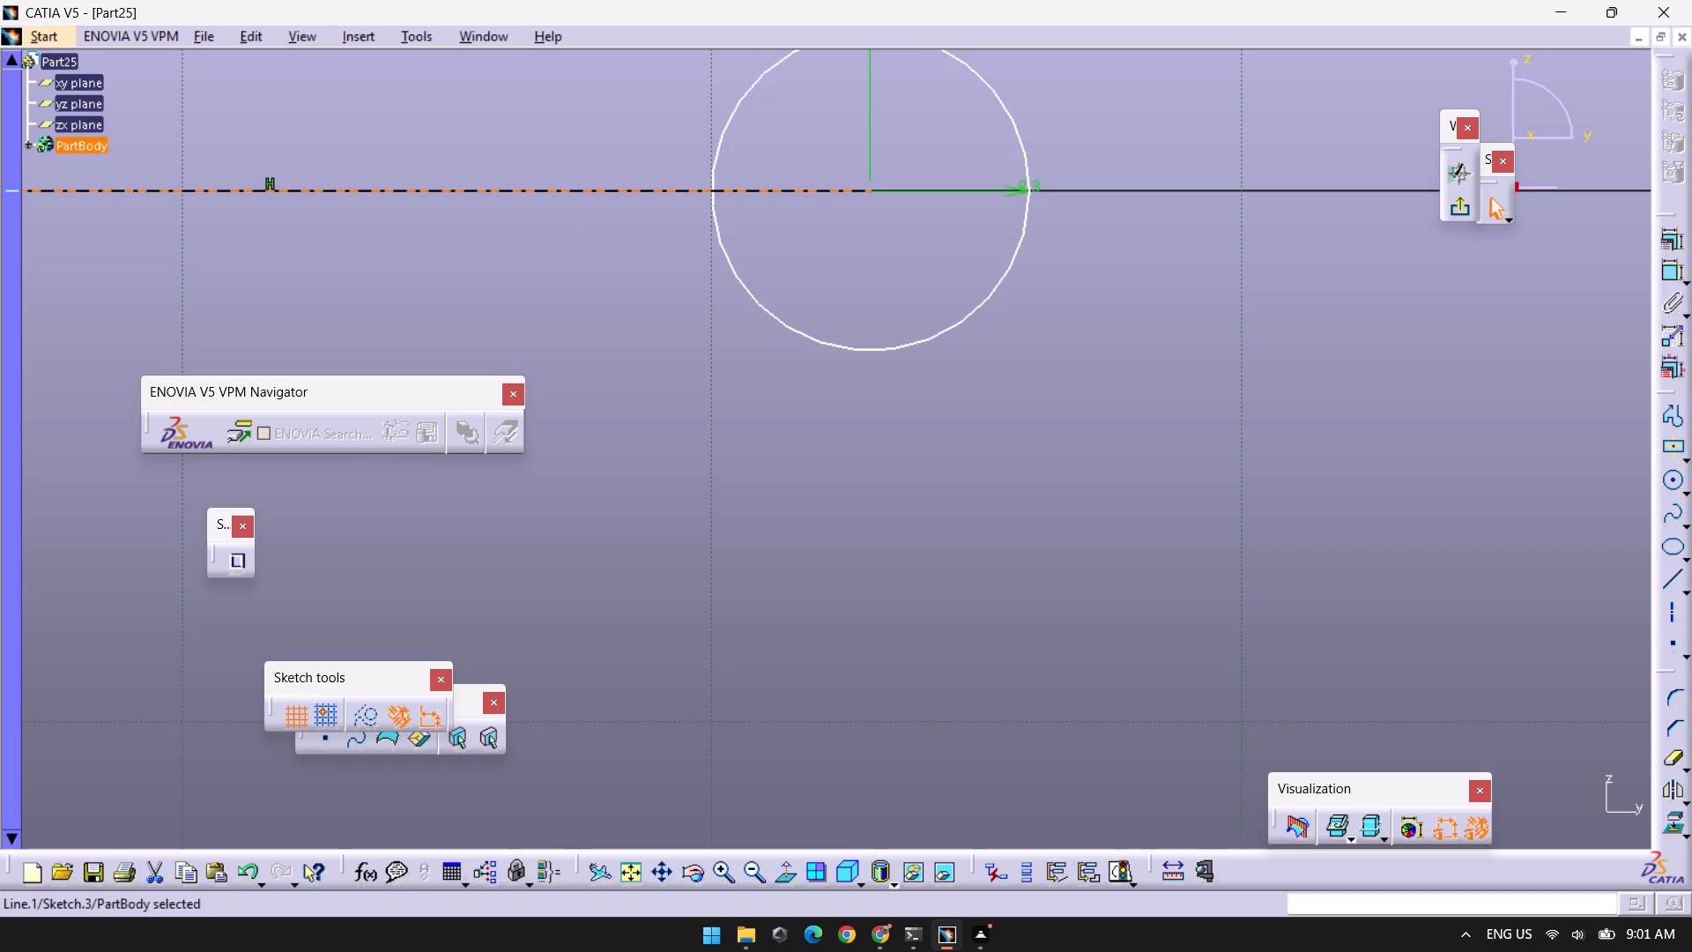
key("Delete")
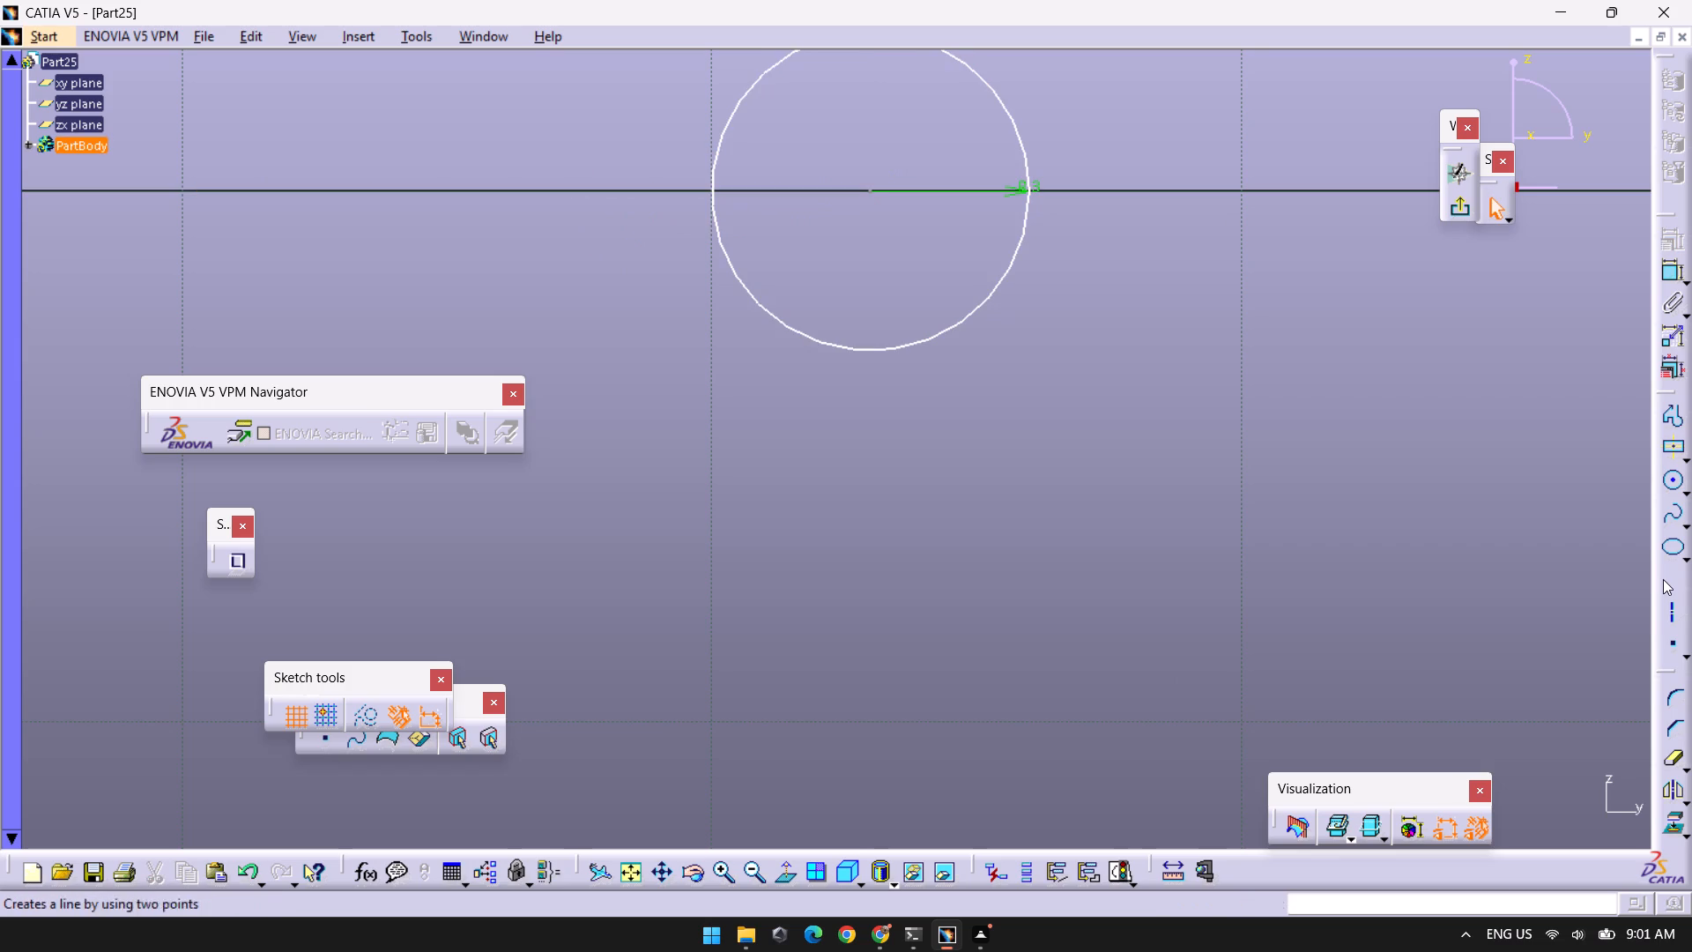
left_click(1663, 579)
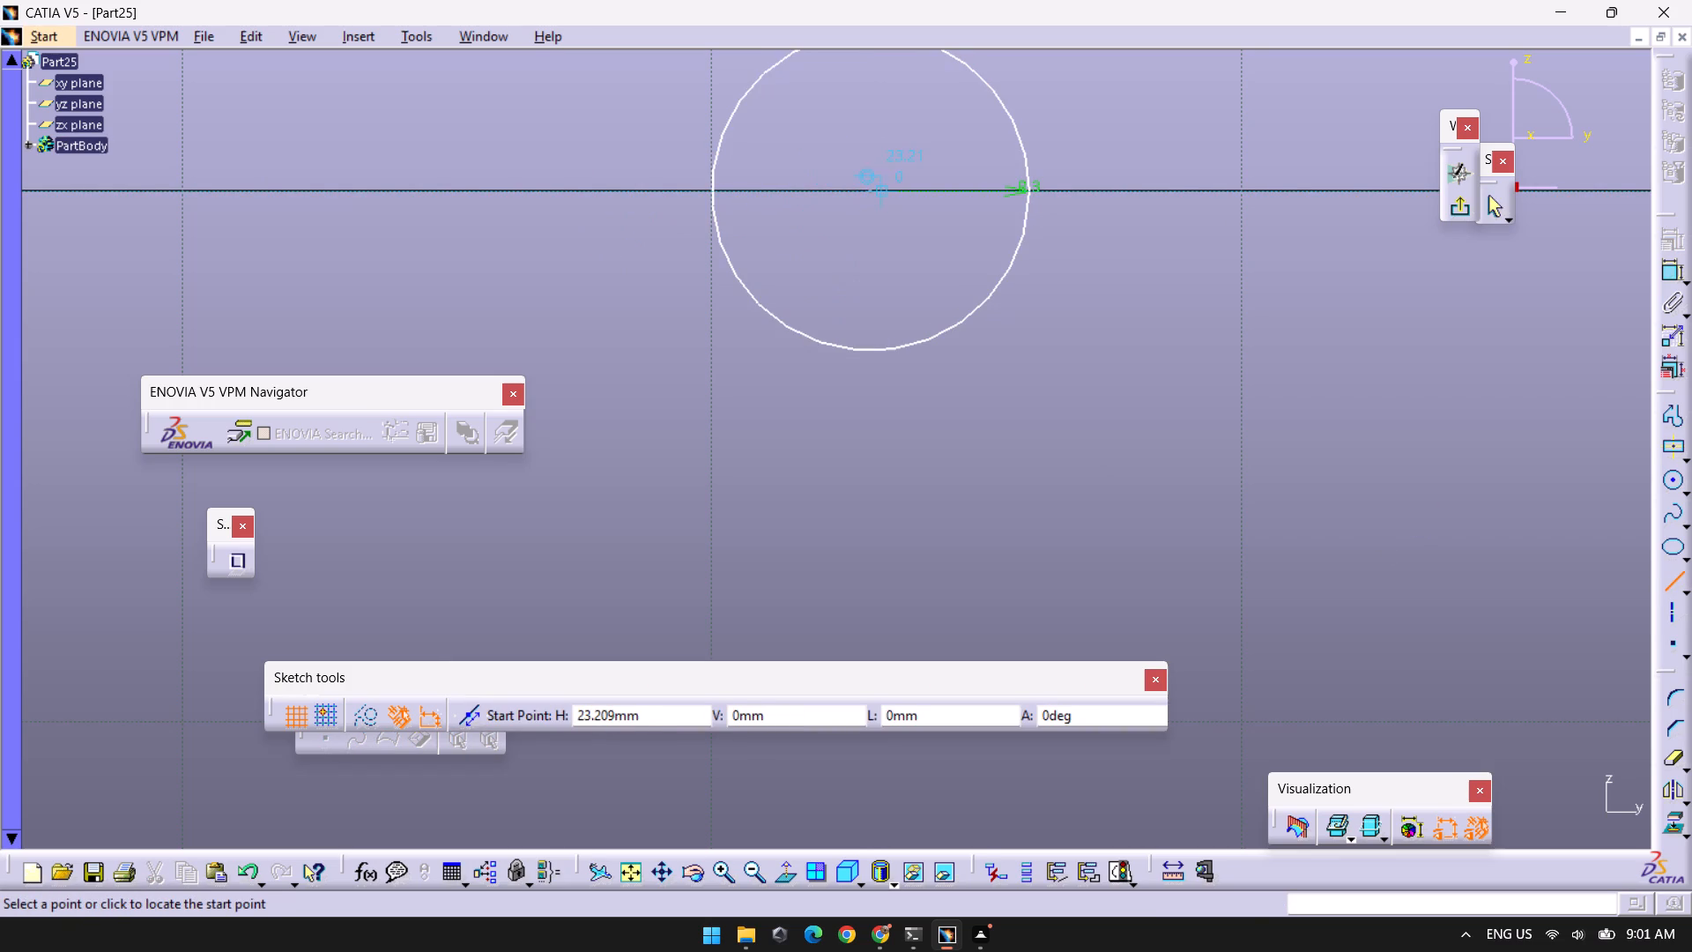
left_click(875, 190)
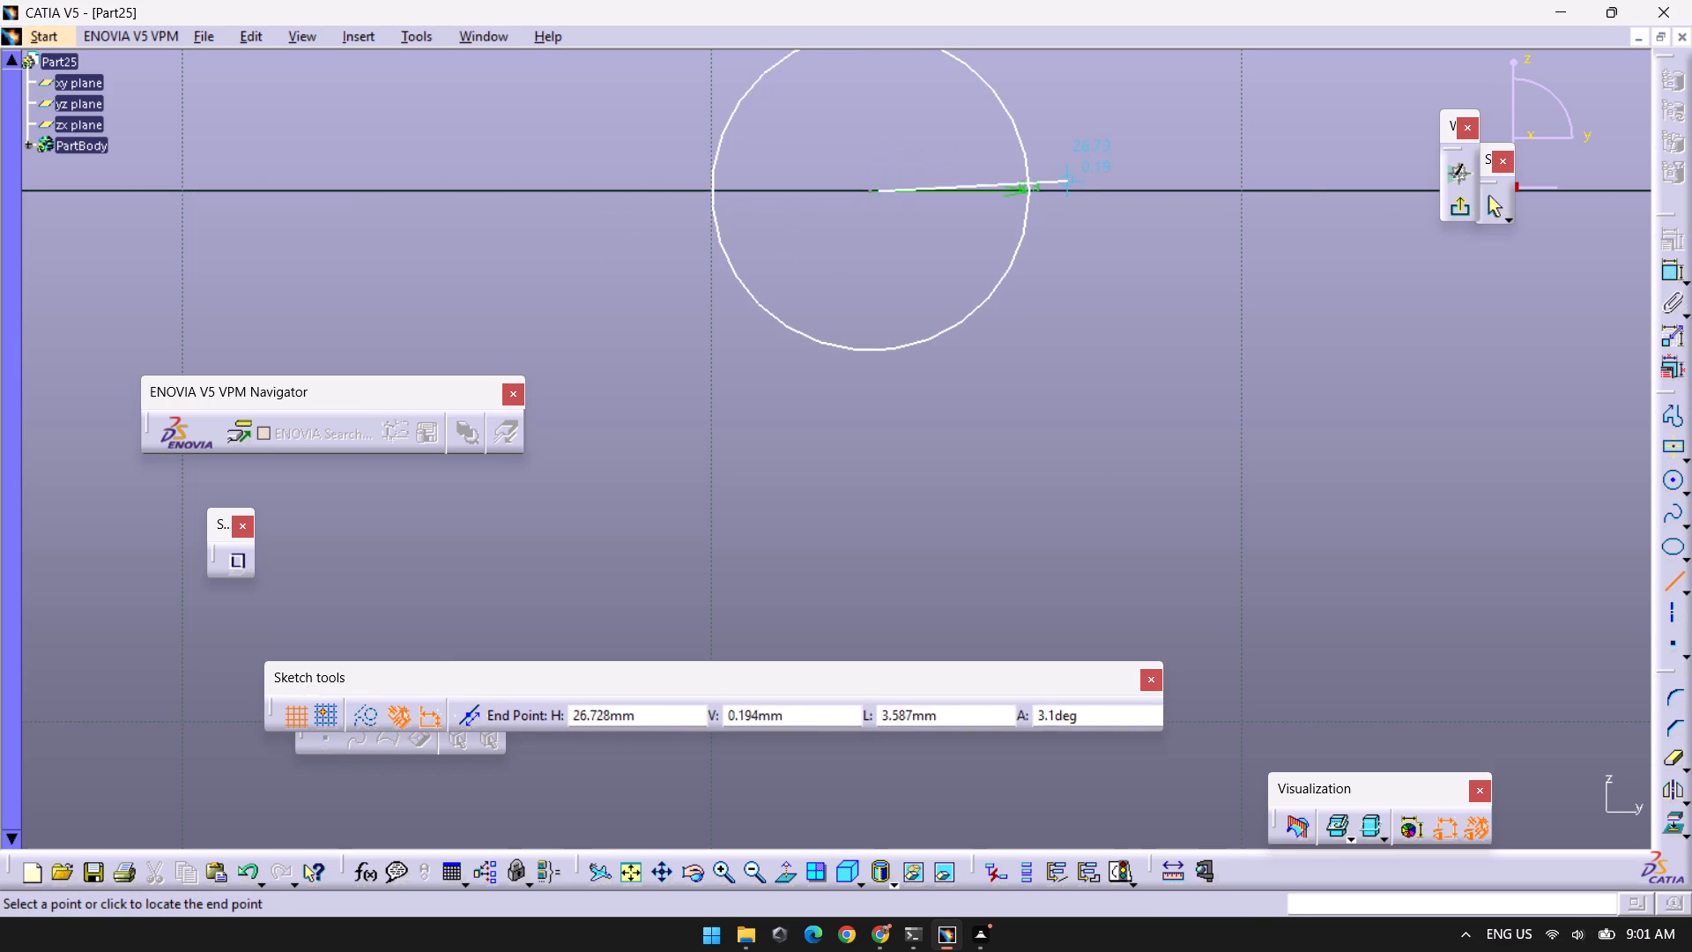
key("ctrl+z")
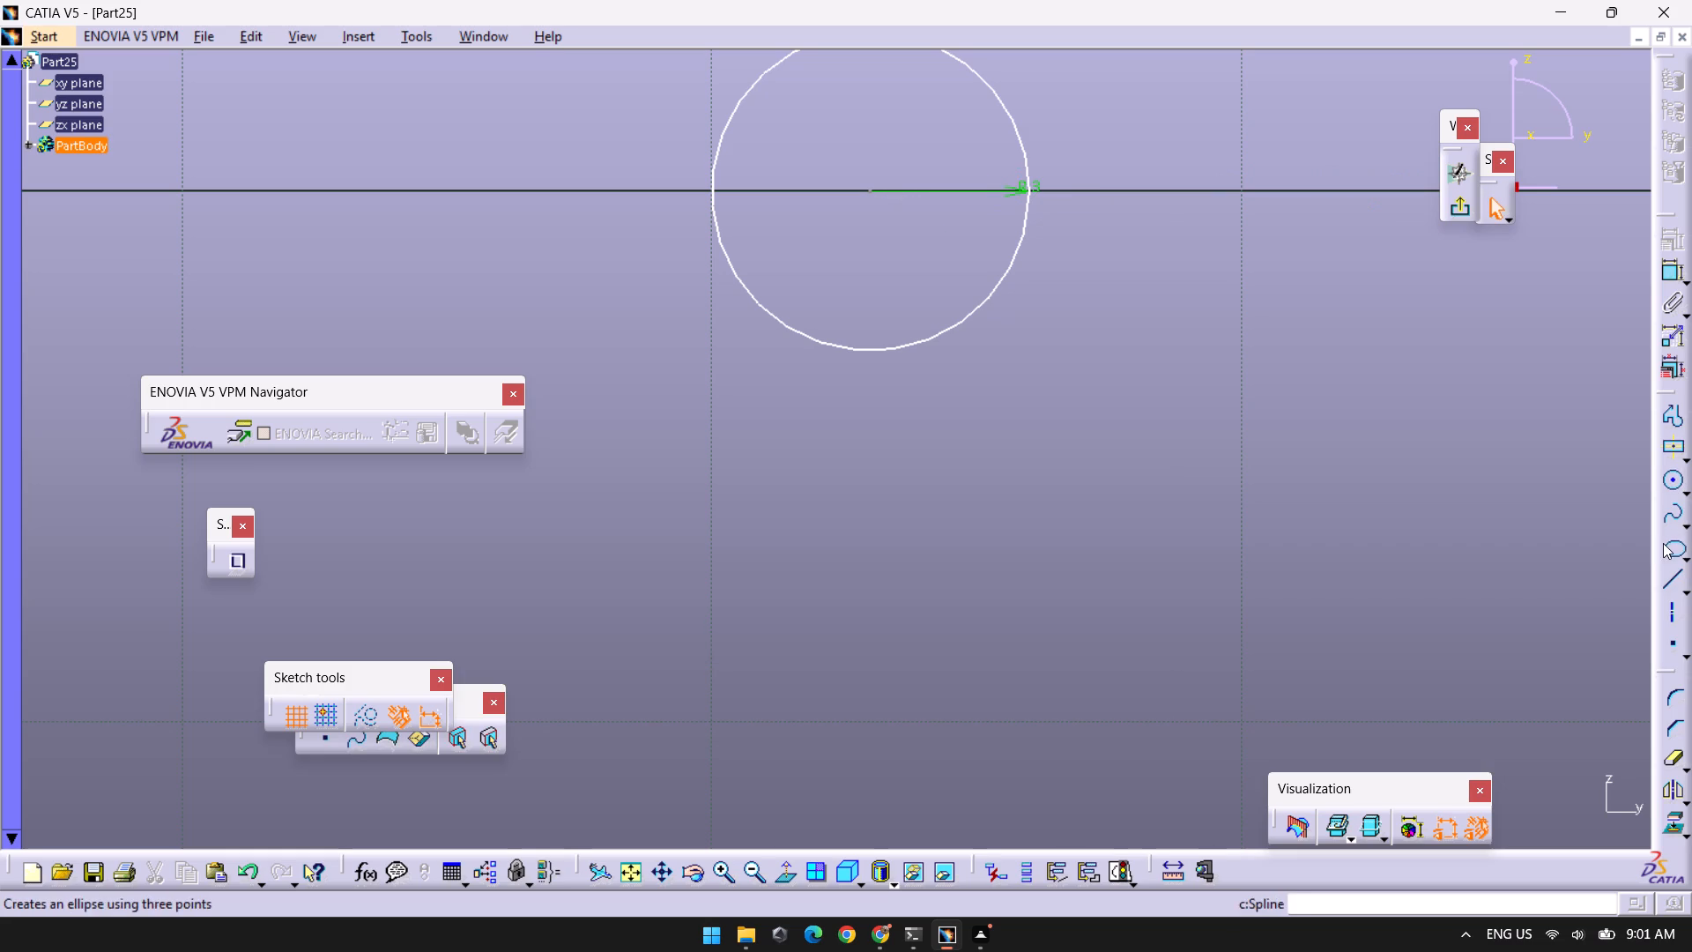
Sketch a 24 mm horizontal line from the circle's centre along the cylinder's axis direction, away from the origin.
left_click(1677, 565)
left_click(873, 194)
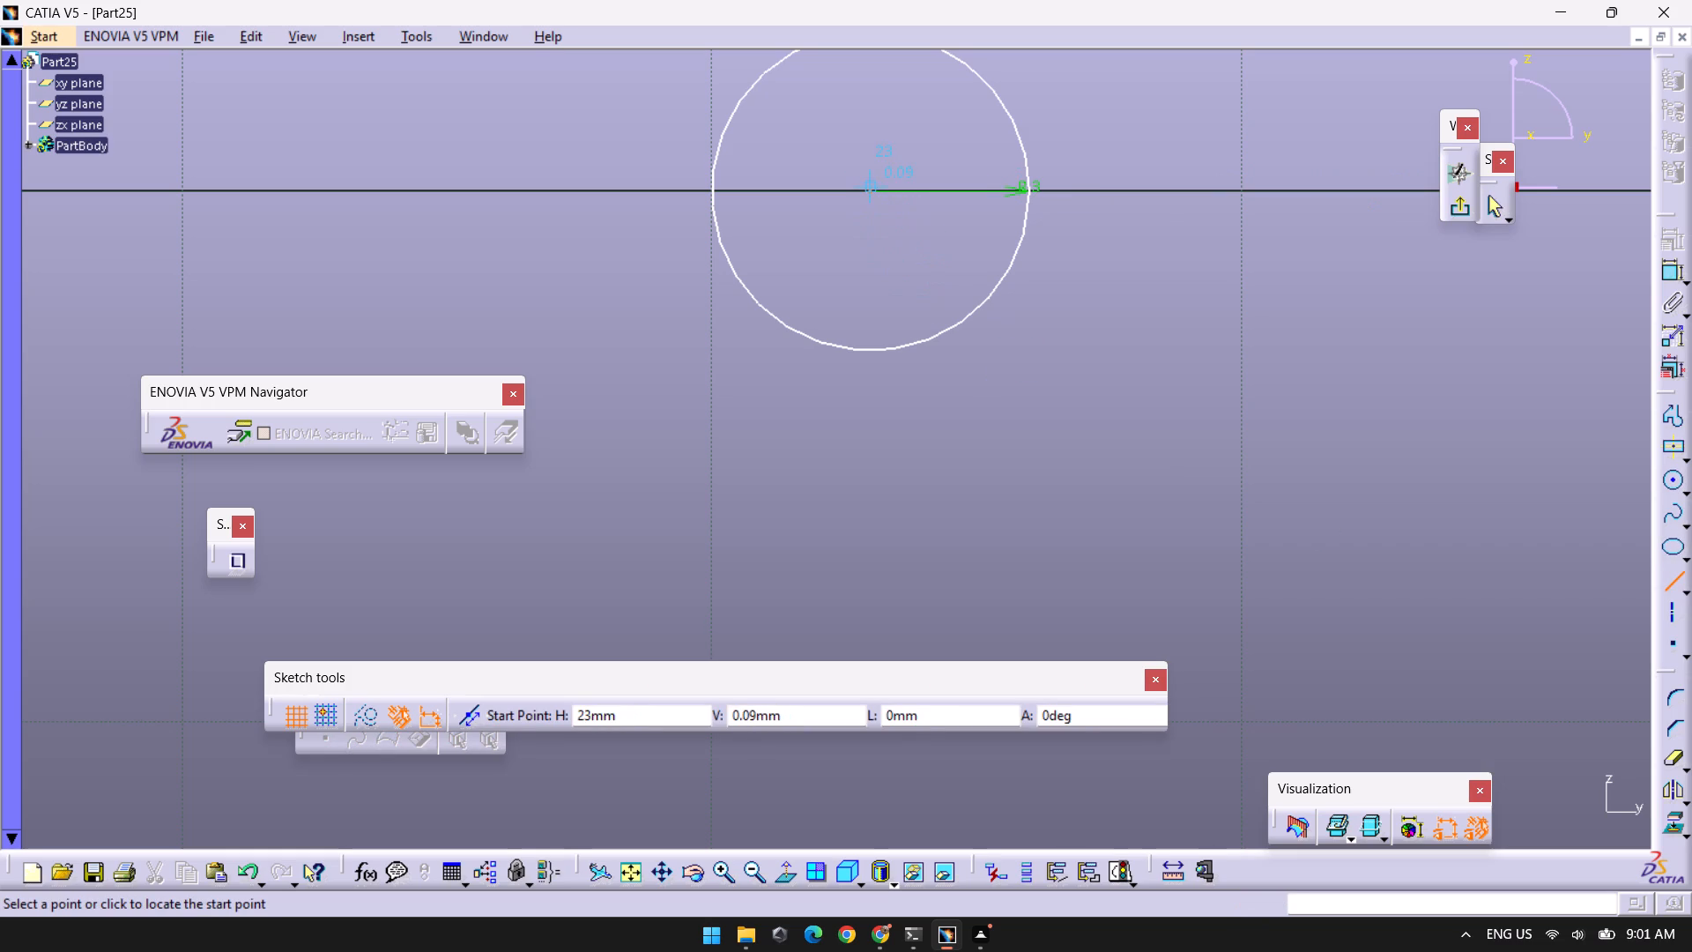
middle_click_drag(1594, 192, 1626, 357)
right_click(1594, 192)
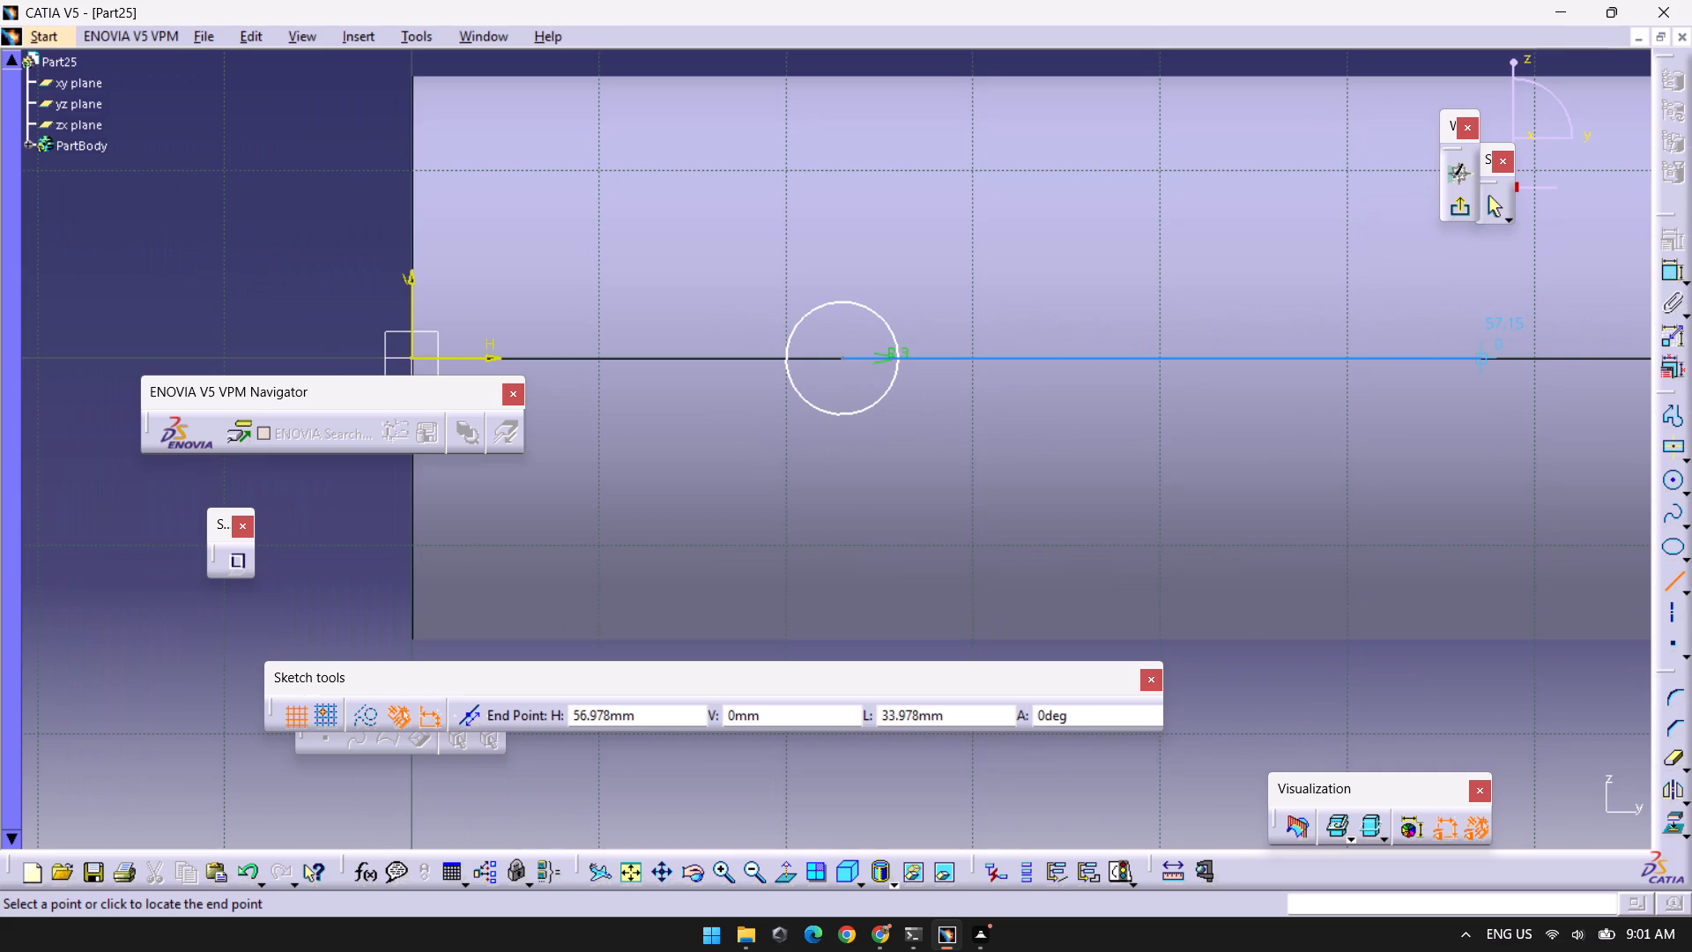
key("Tab")
key("Tab")
key("Tab")
type("24")
key("Return")
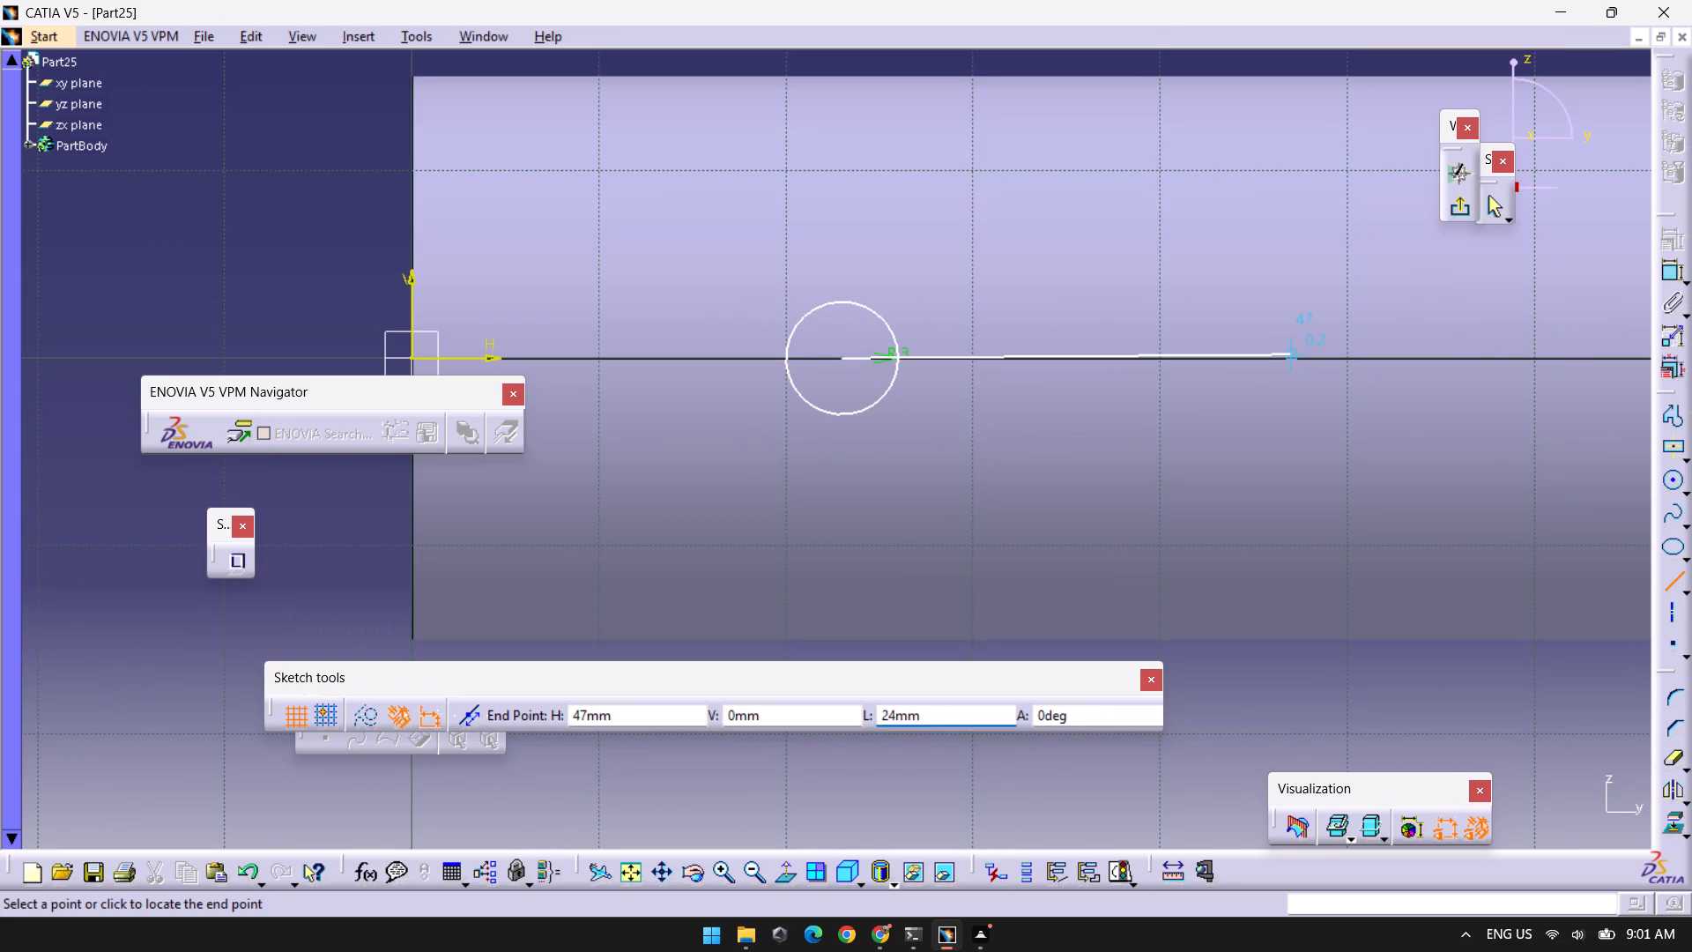
left_click(1477, 356)
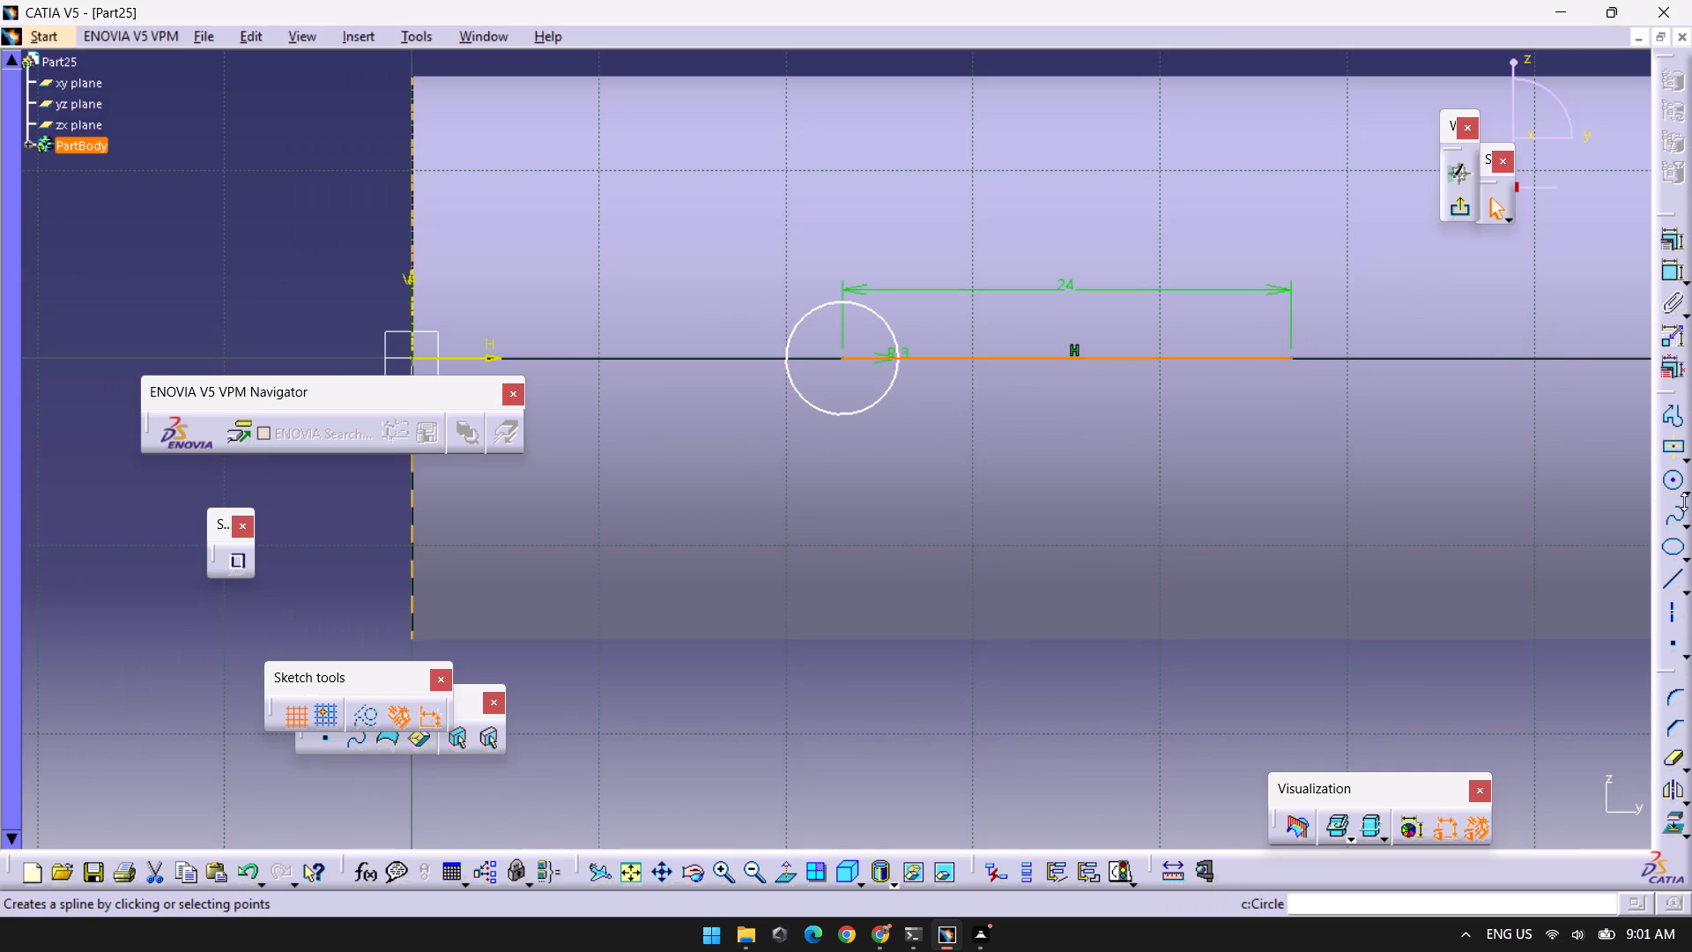
Sketch a second circle of radius 3 mm centred on the free end of the 24 mm line.
left_click(1673, 487)
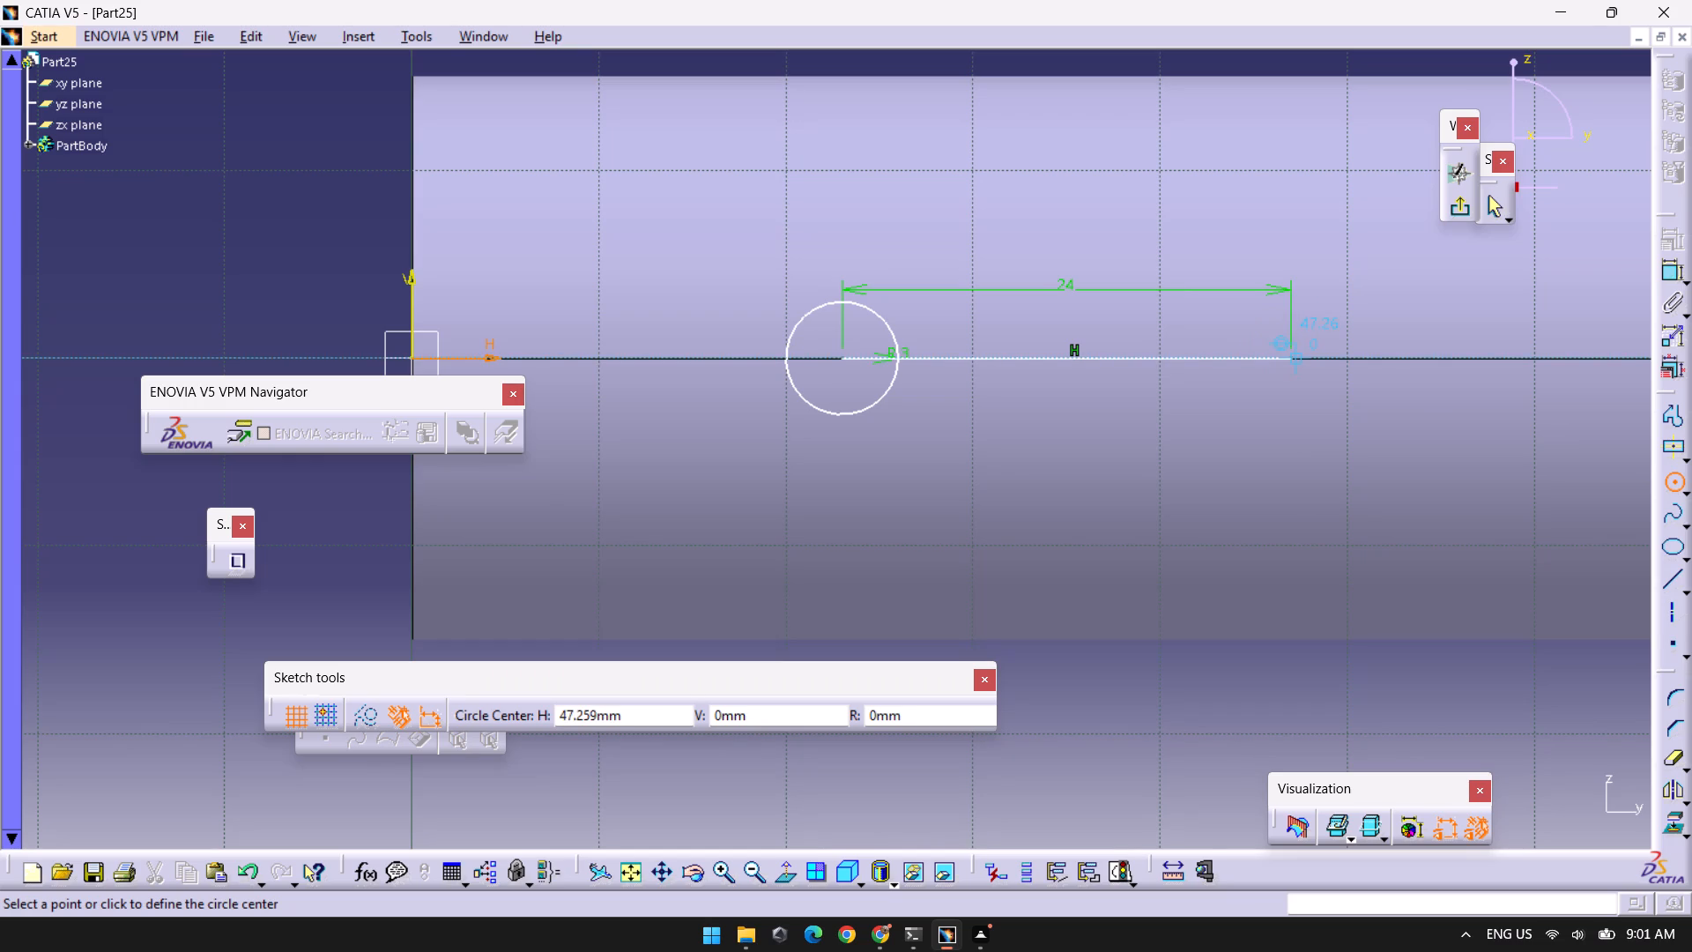
right_click(1288, 361)
middle_click(1288, 361)
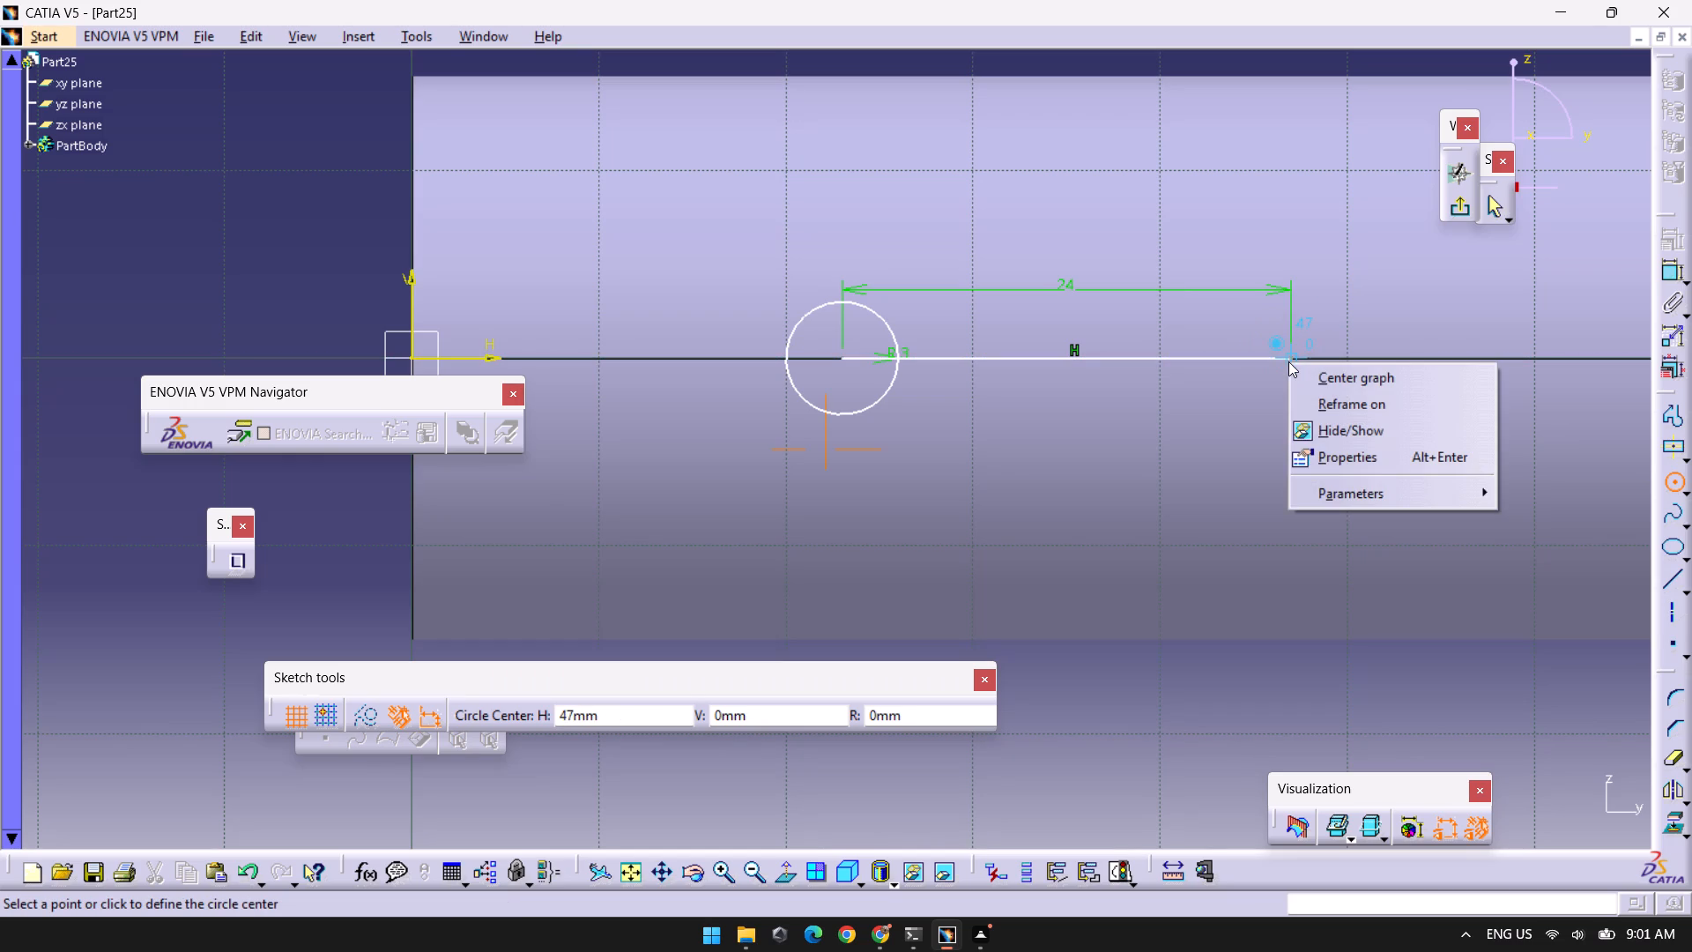
key("Escape")
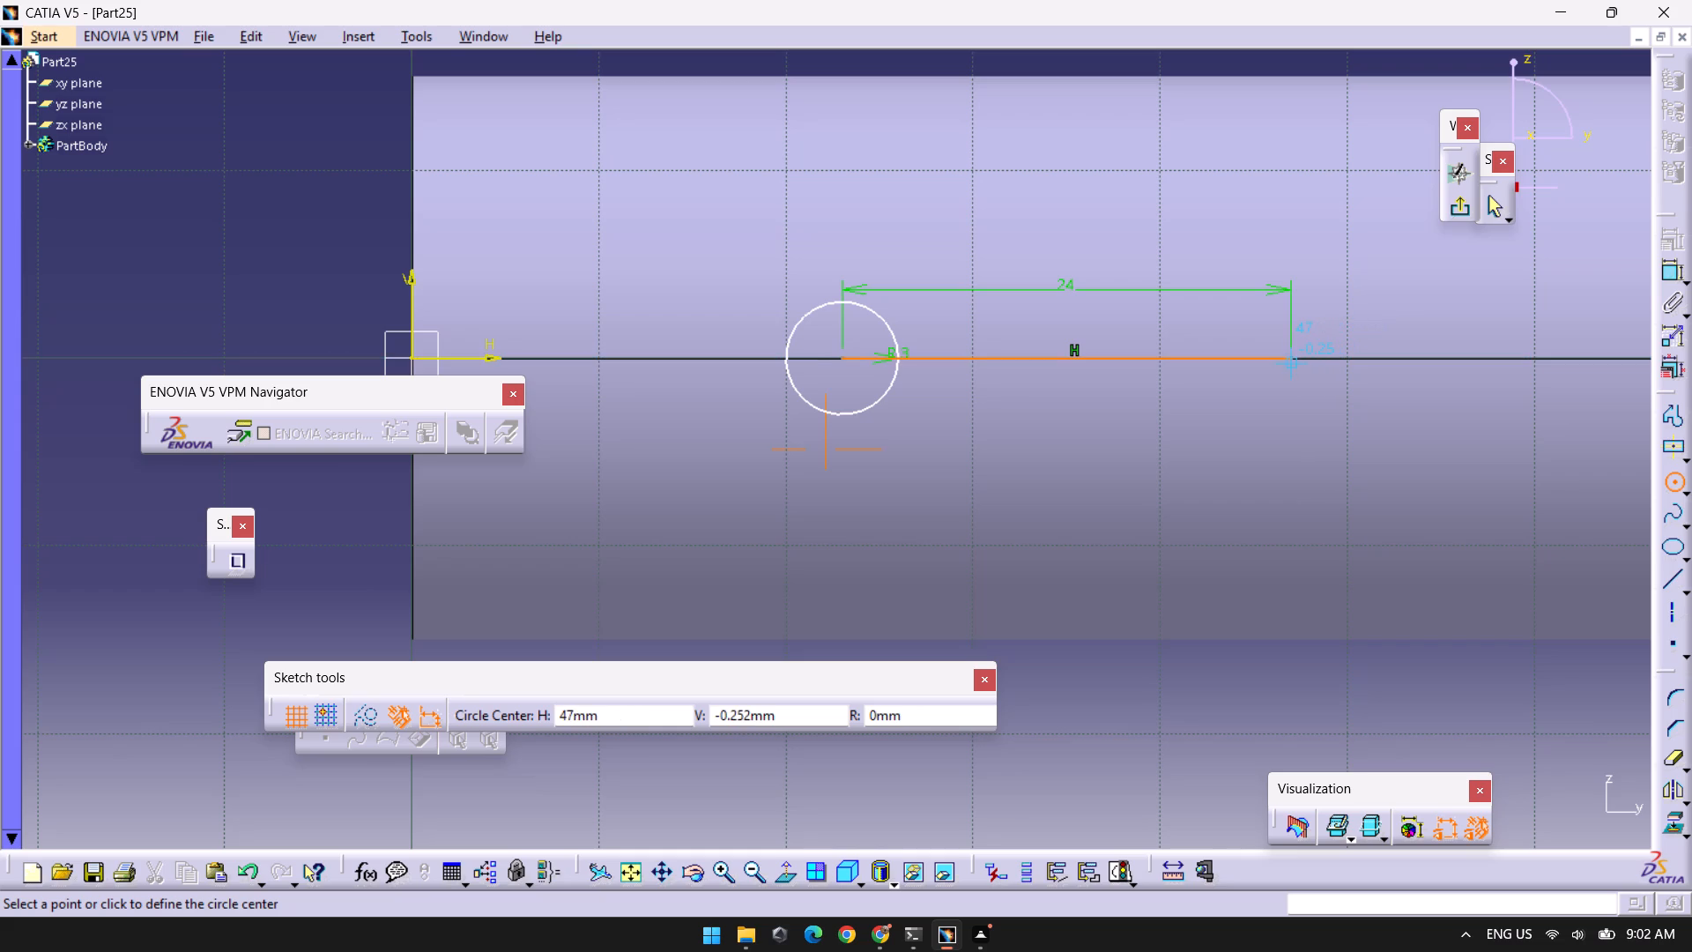
left_click(1288, 359)
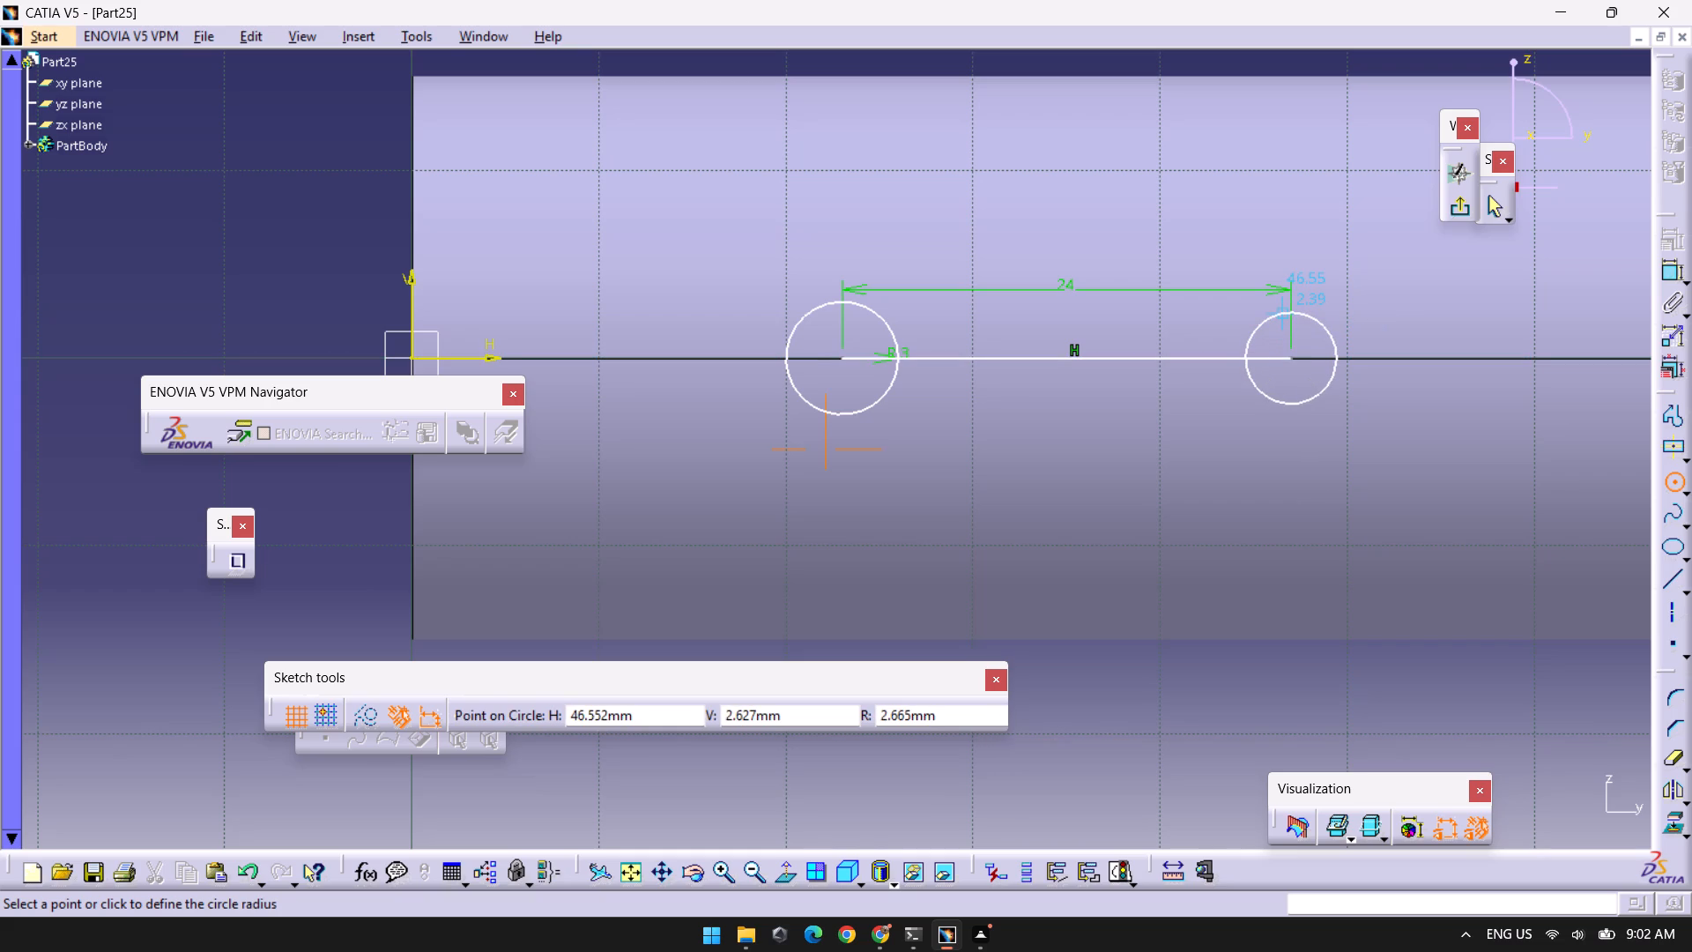
key("Tab")
key("Tab")
key("Tab")
key("3")
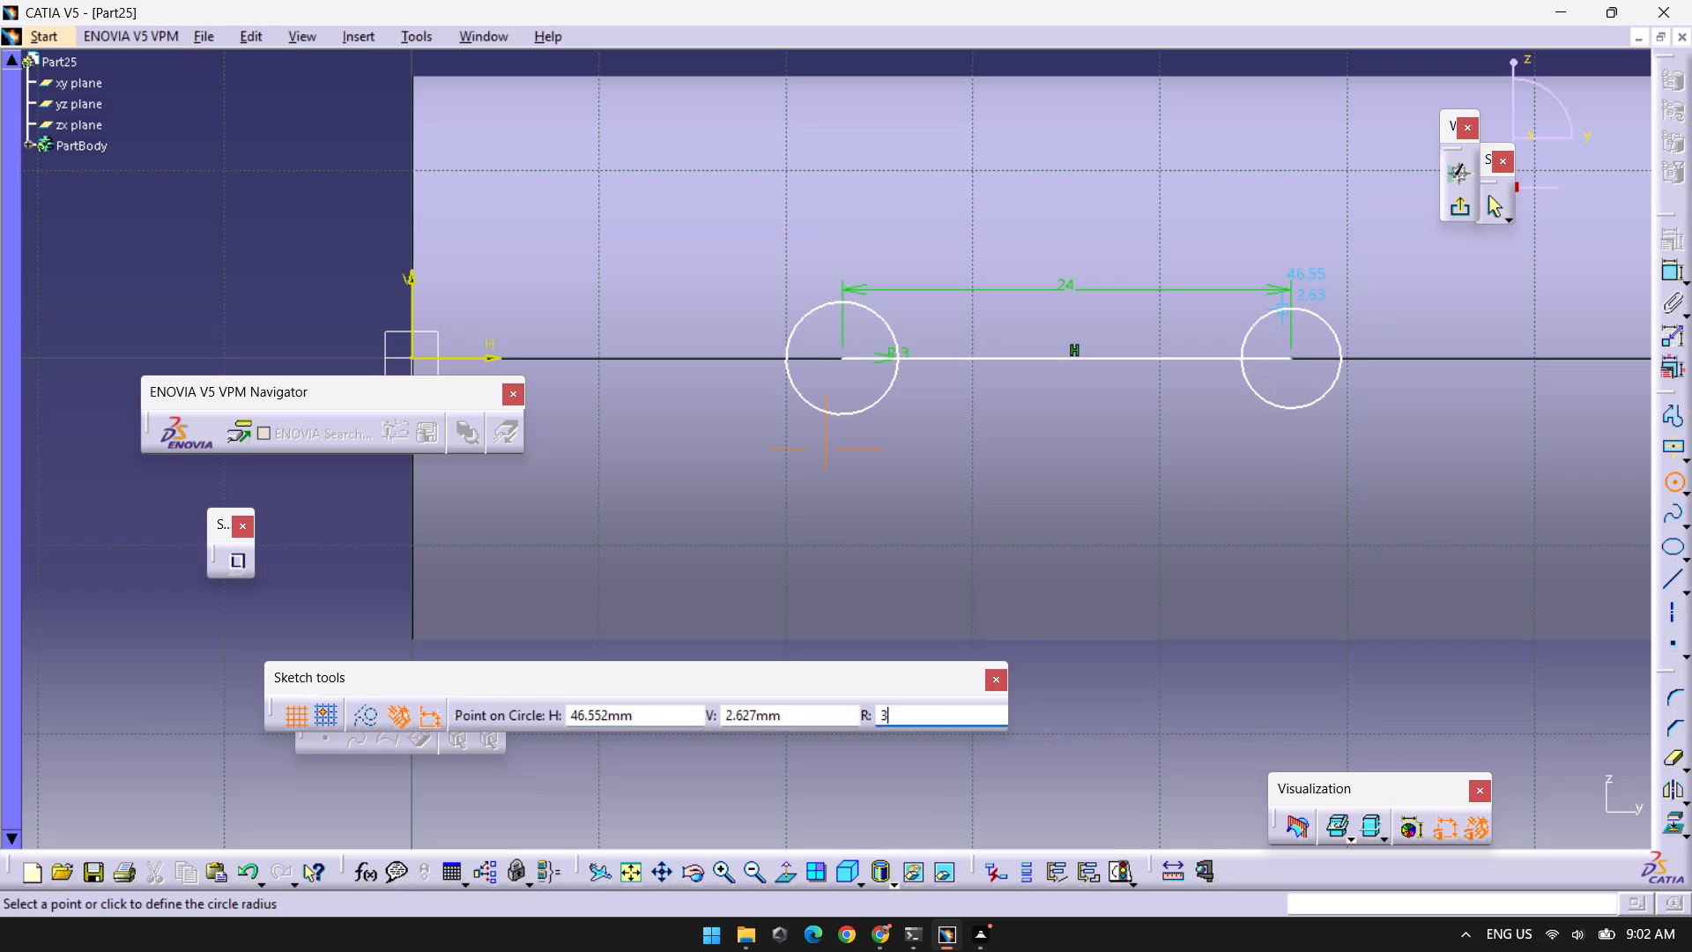
key("Return")
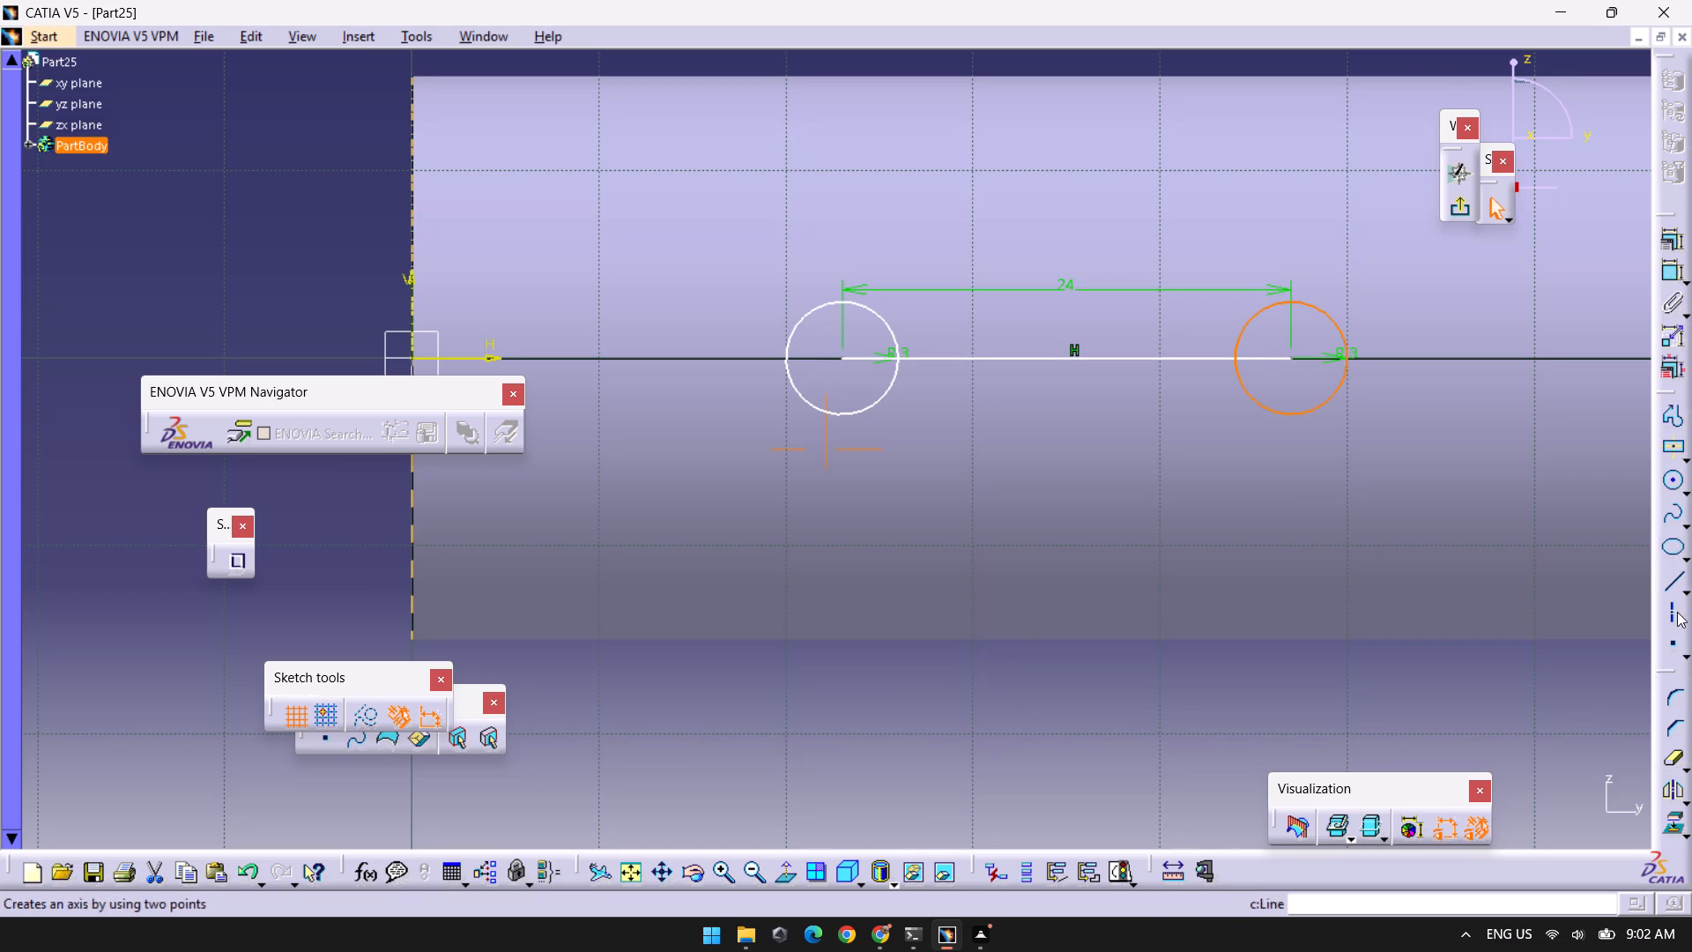
Connect the two circles with bi-tangent lines along their upper and lower sides.
left_click(1687, 589)
double_click(1604, 606)
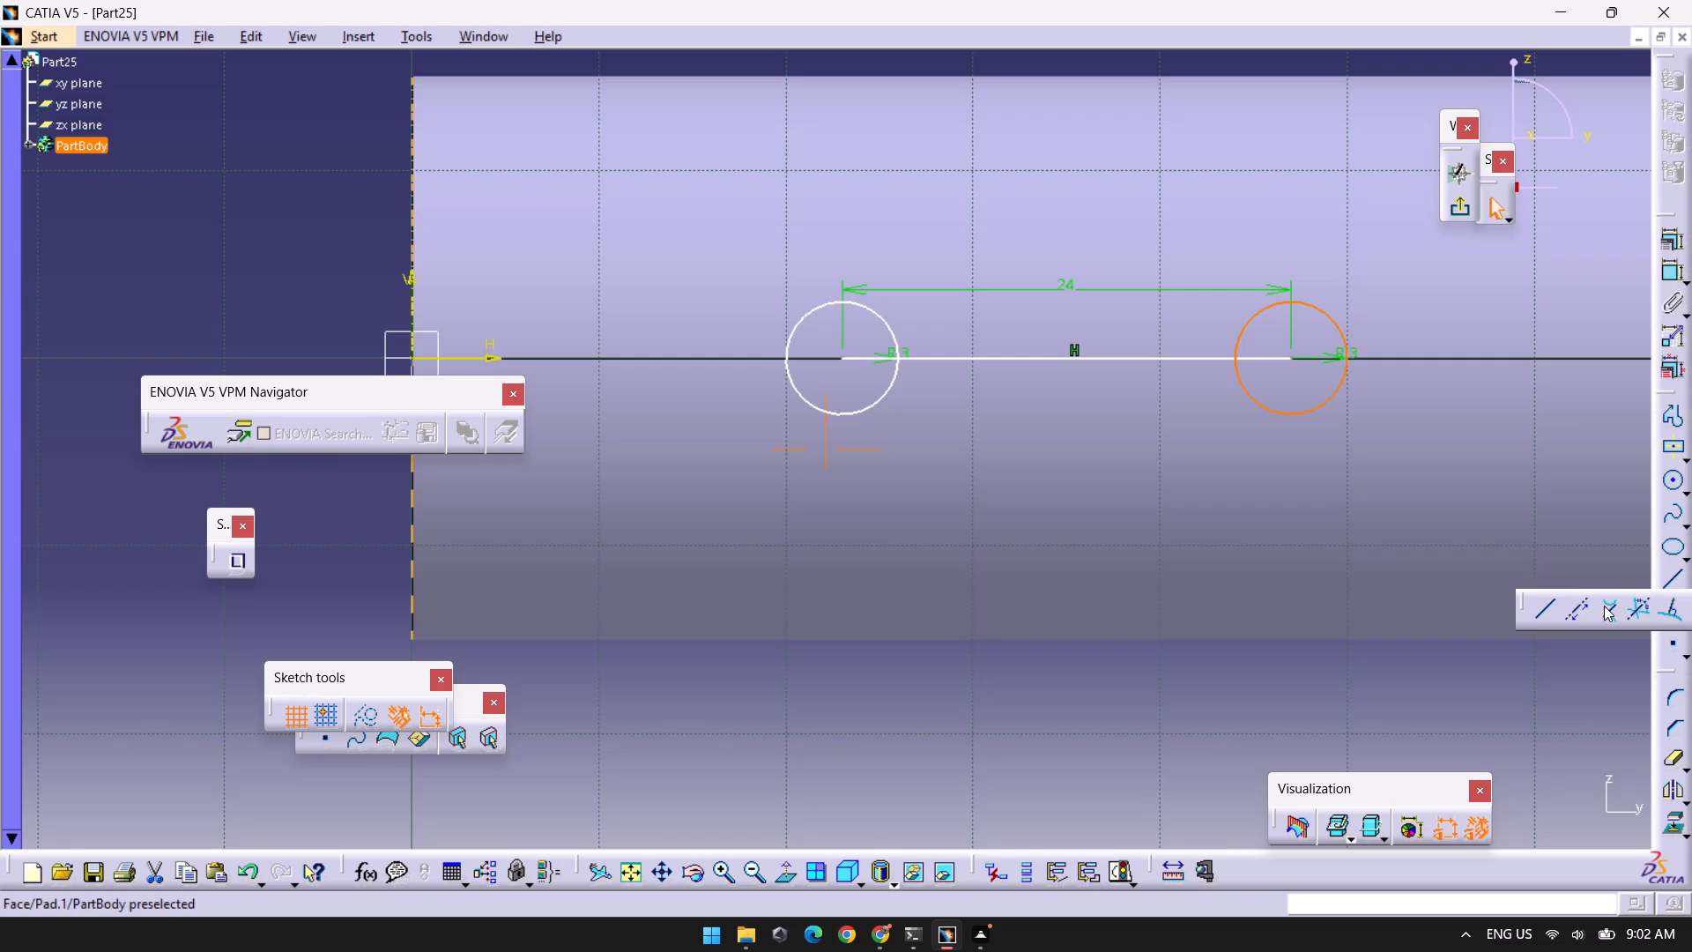
left_click(853, 303)
left_click(1277, 307)
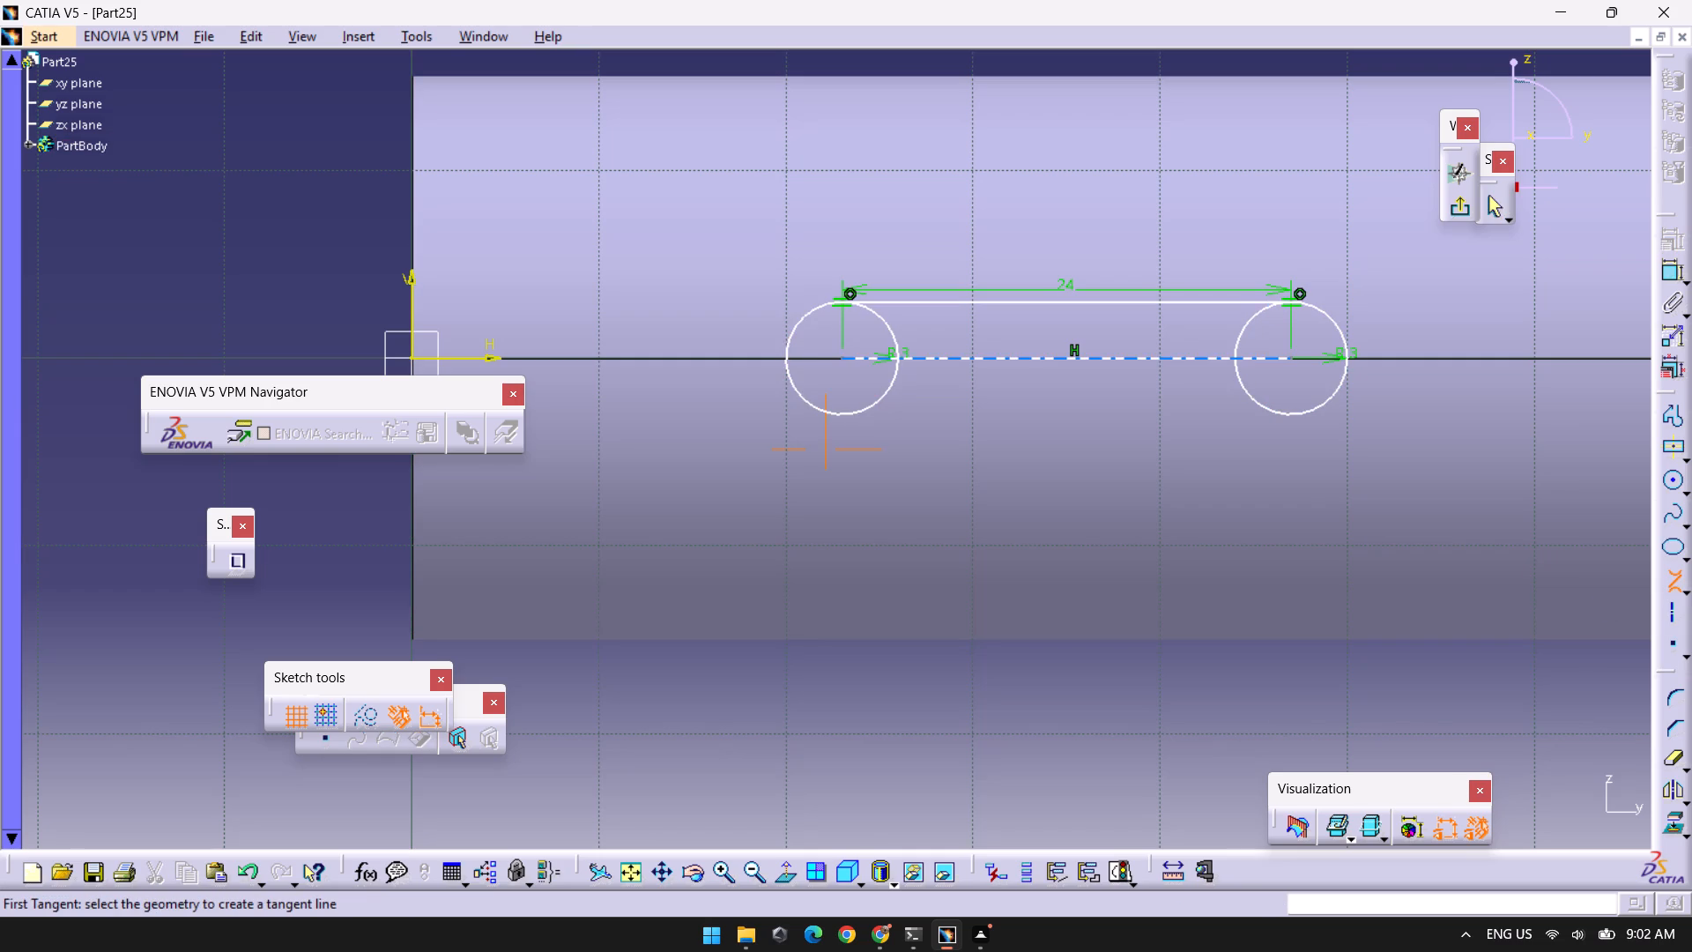
left_click(862, 405)
left_click(1287, 411)
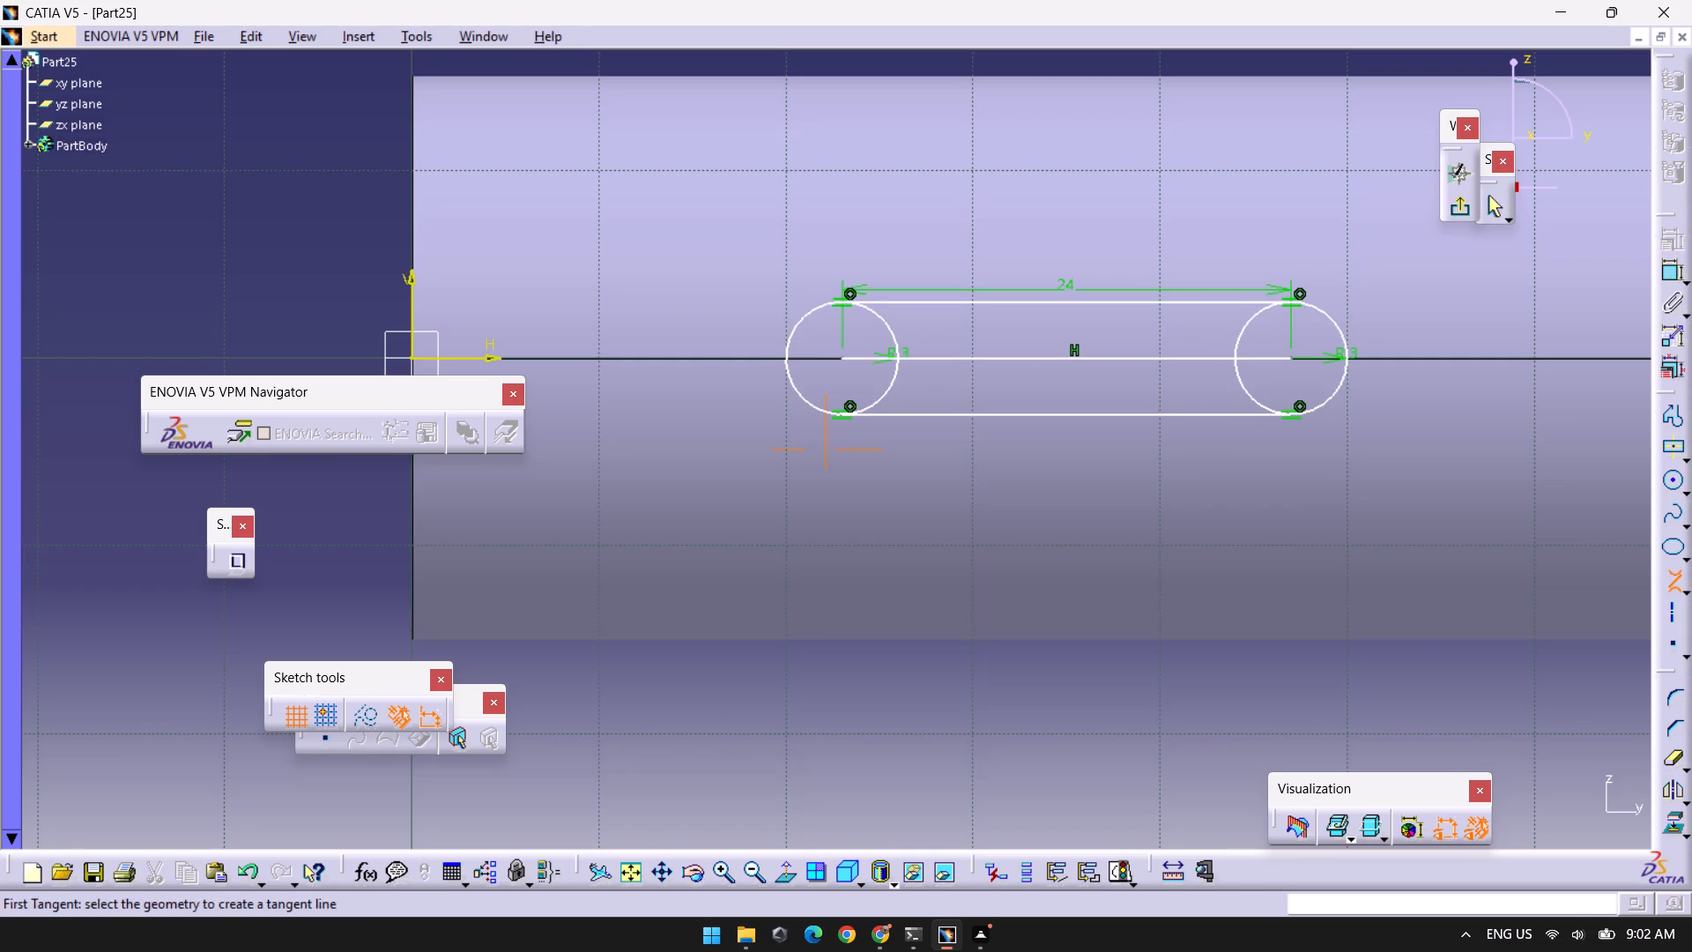
key("Escape")
key("Escape")
key("Escape")
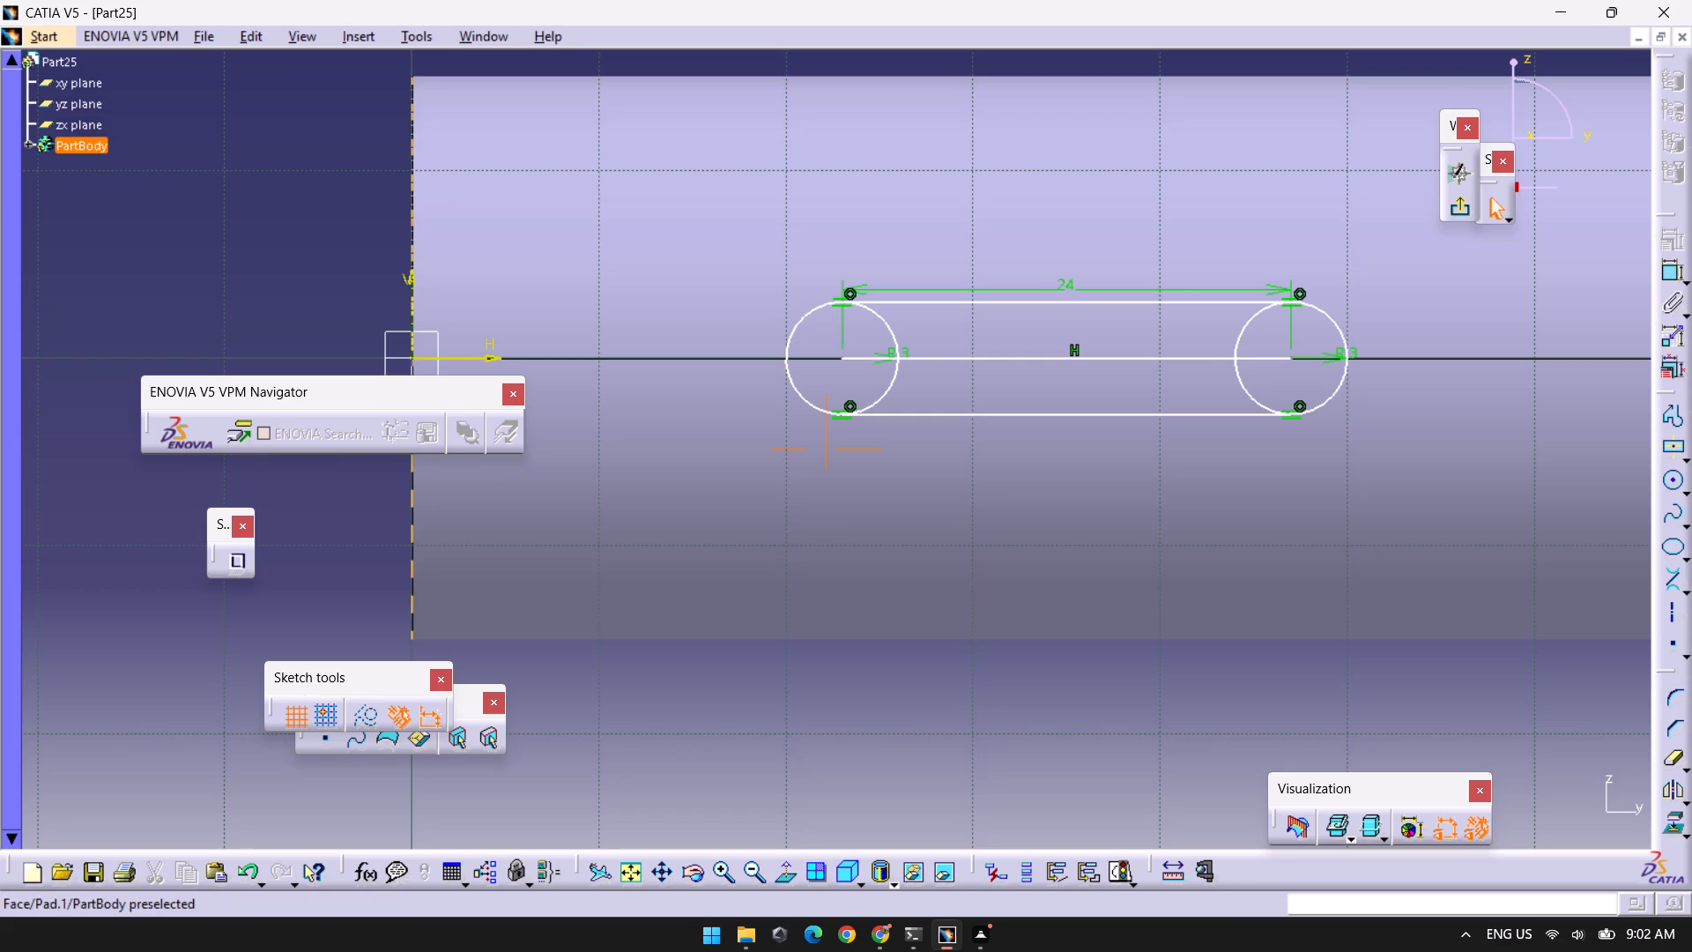
Delete the 24 mm line between the two circle centres.
left_click(1019, 359)
key("Delete")
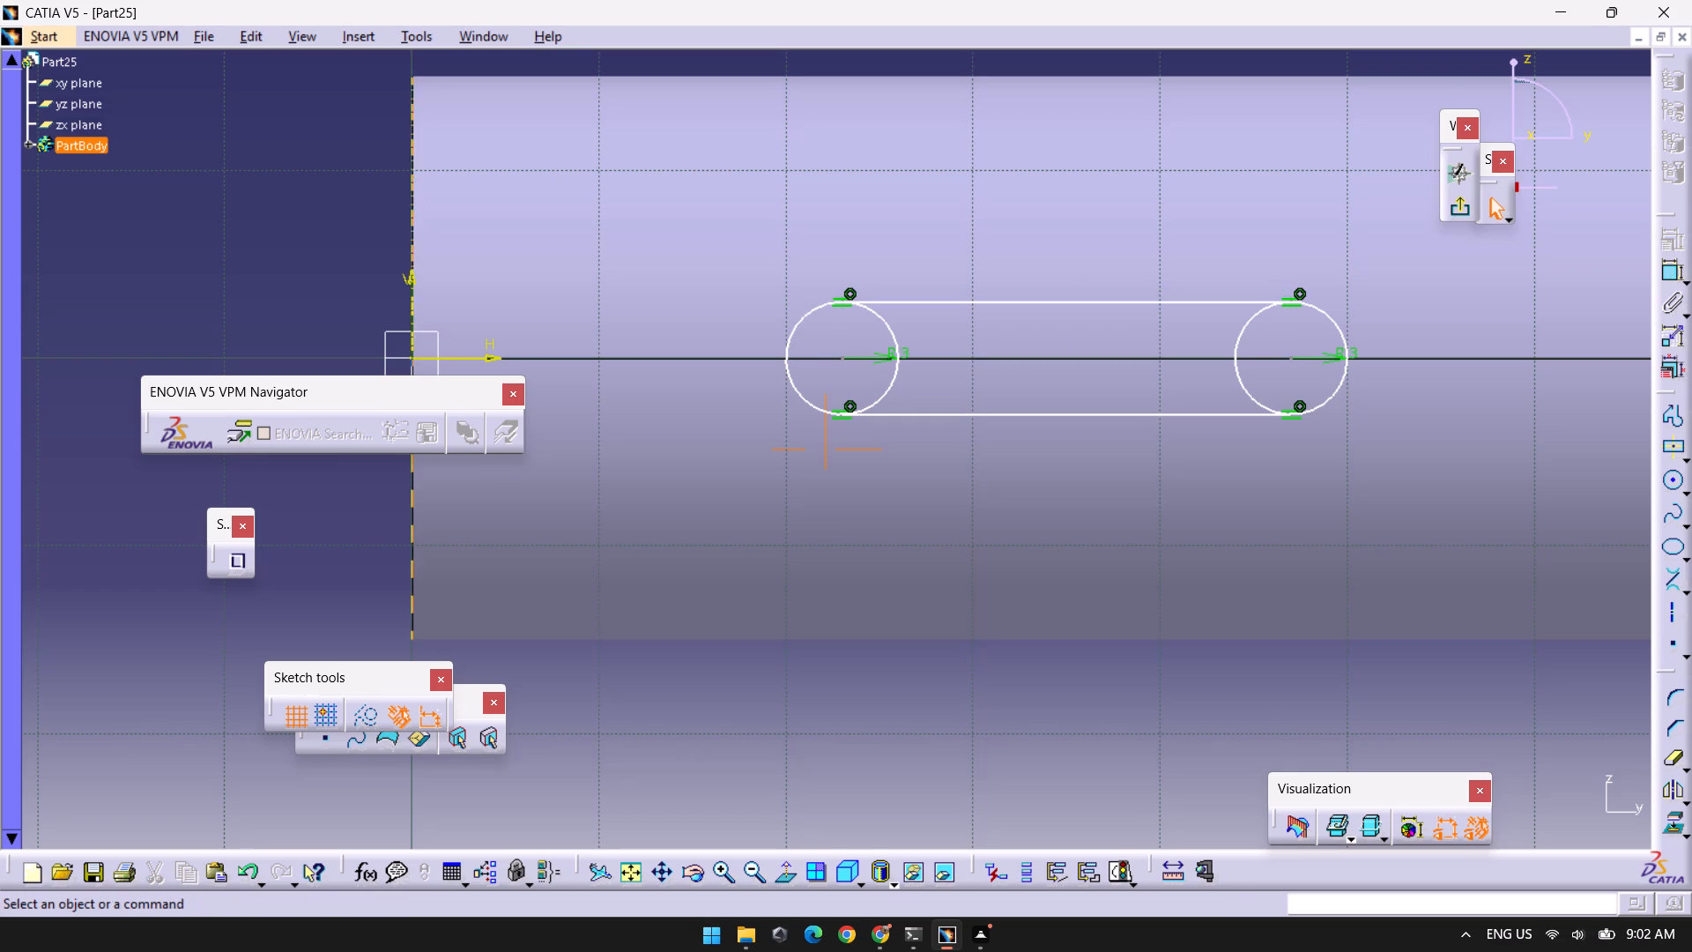
Trim away the inner halves of both circles to leave a closed slot outline, and exit the sketch.
double_click(1671, 752)
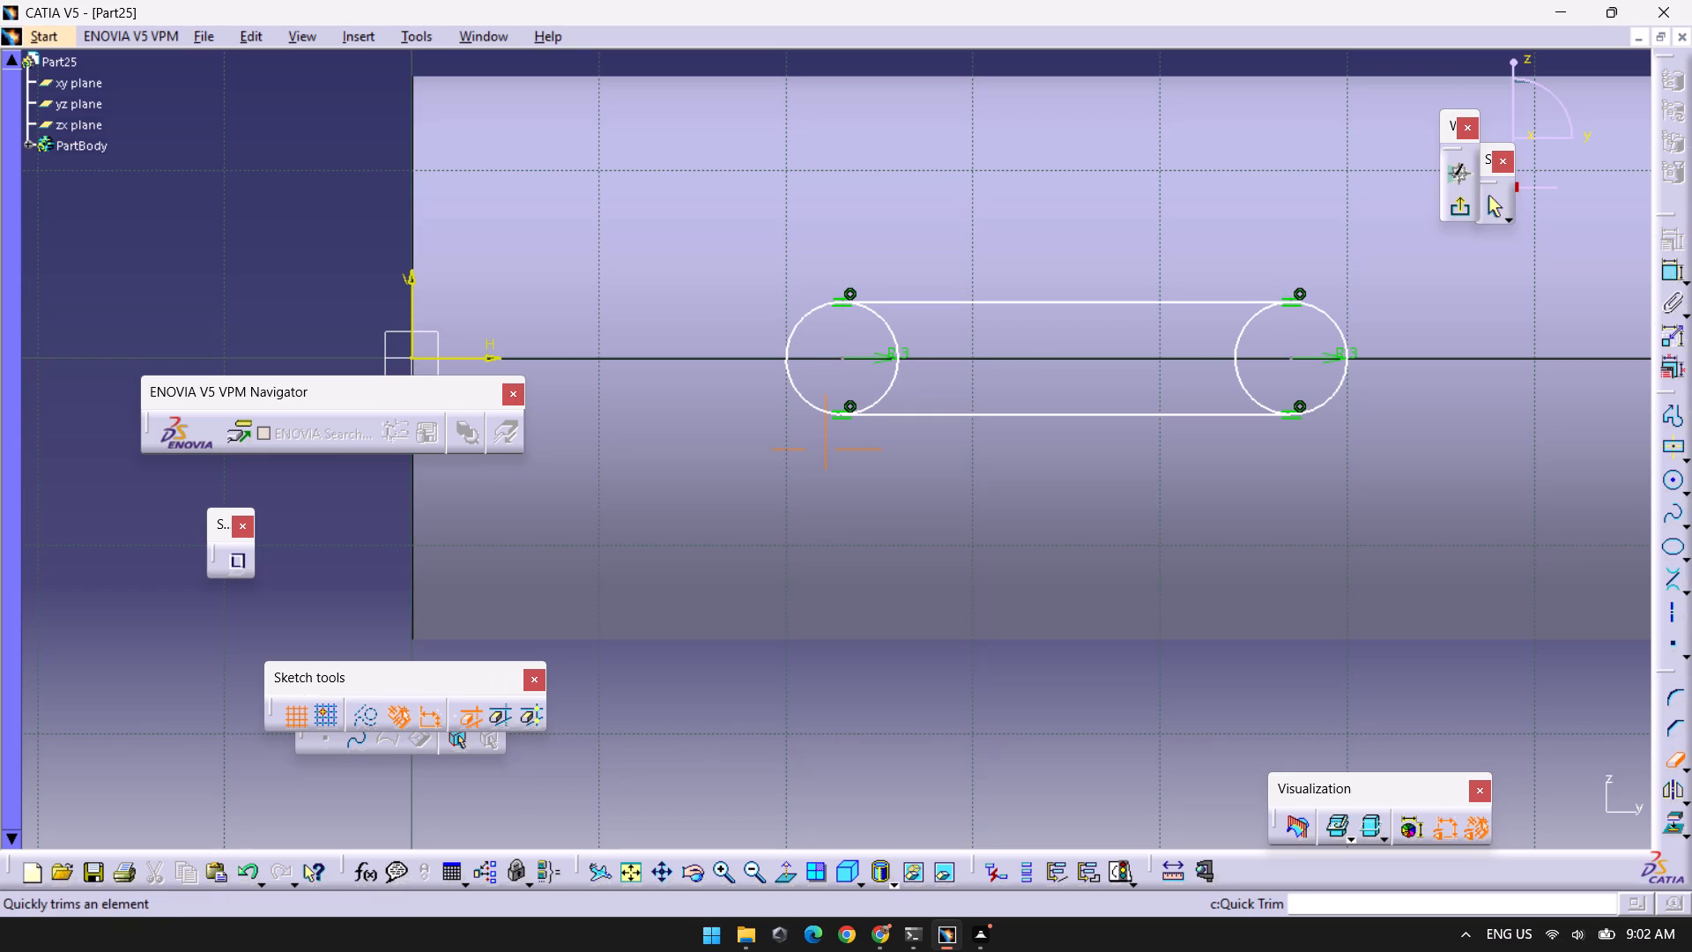
left_click(895, 349)
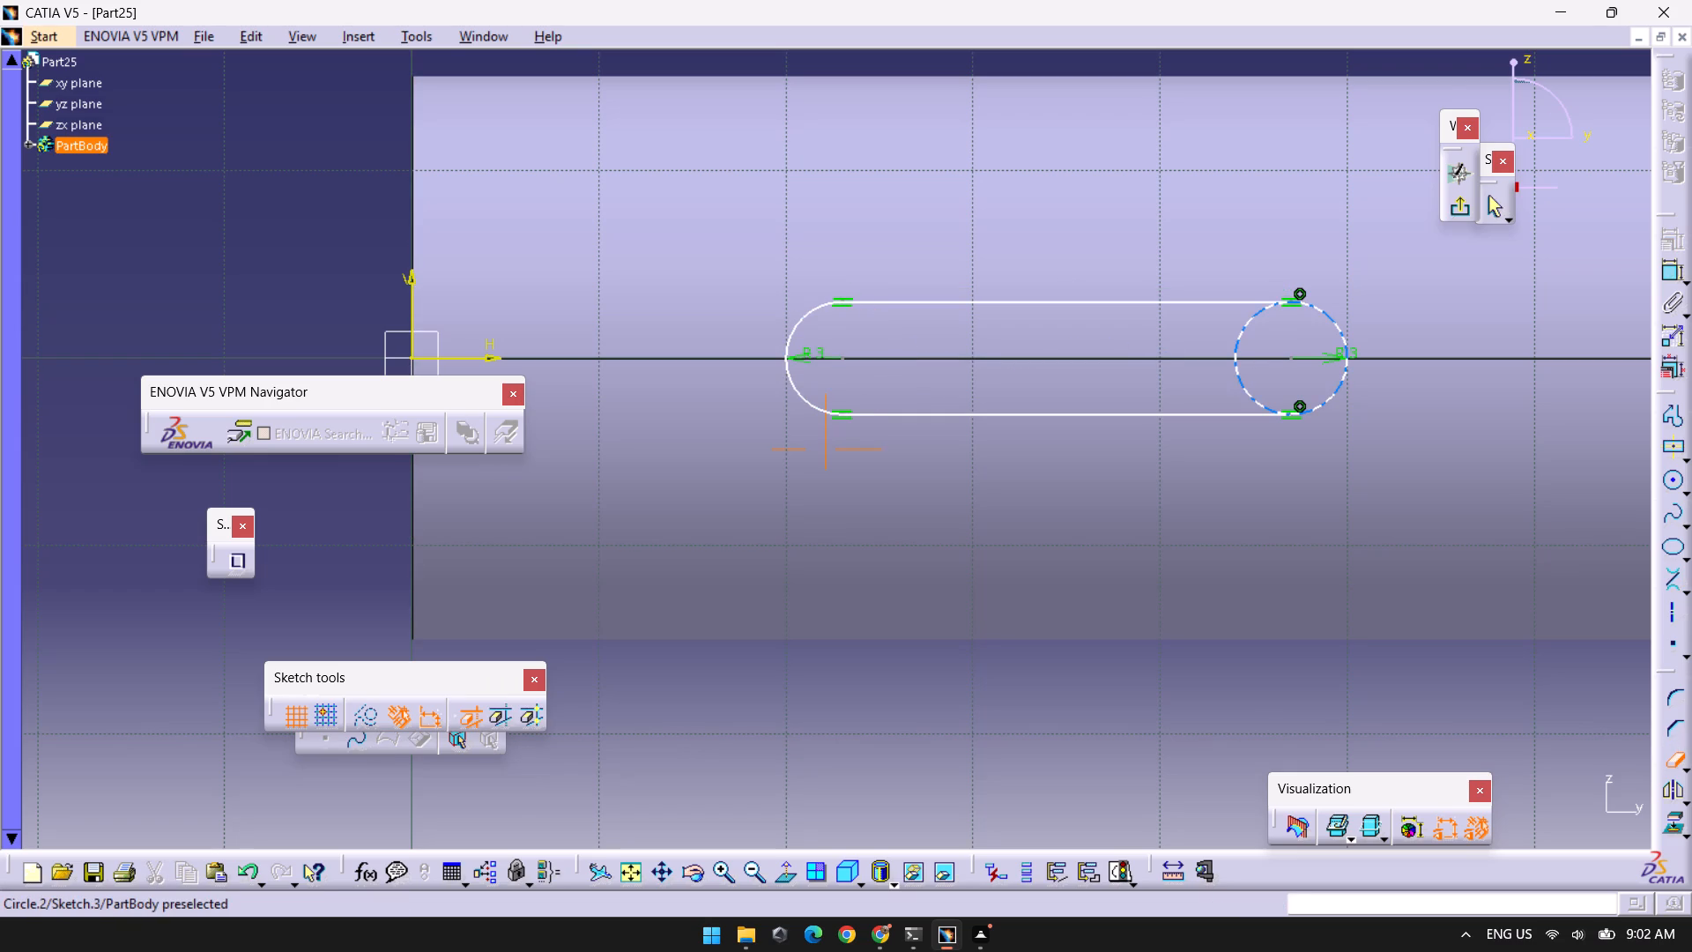
left_click(1237, 348)
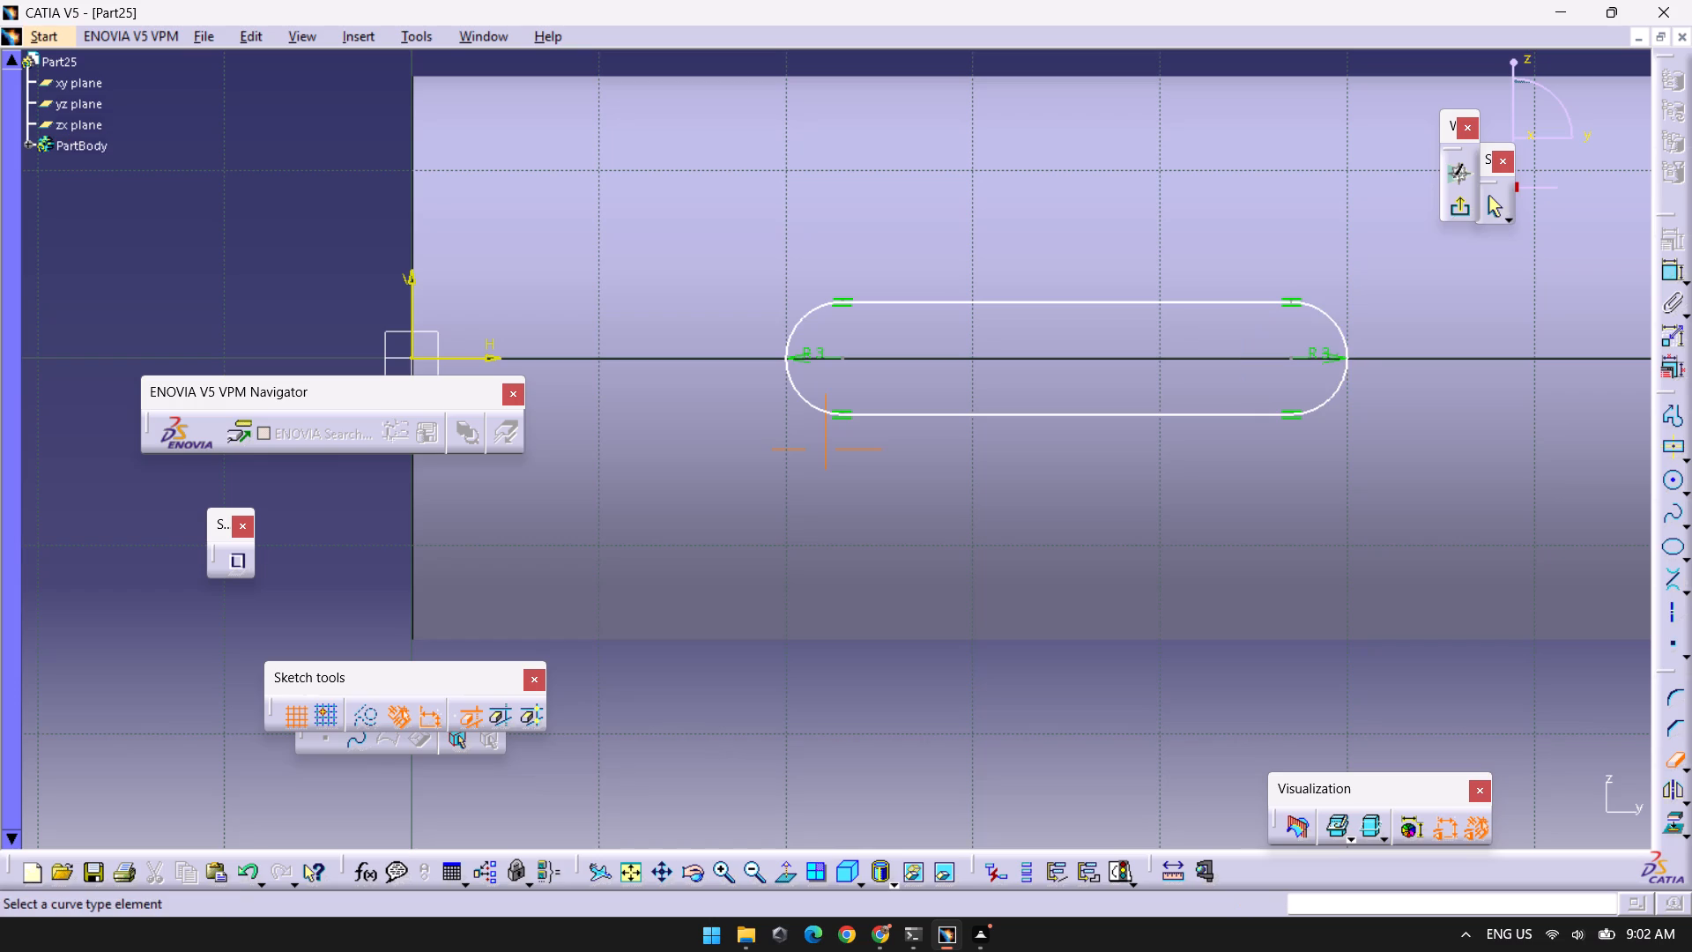
left_click(1458, 200)
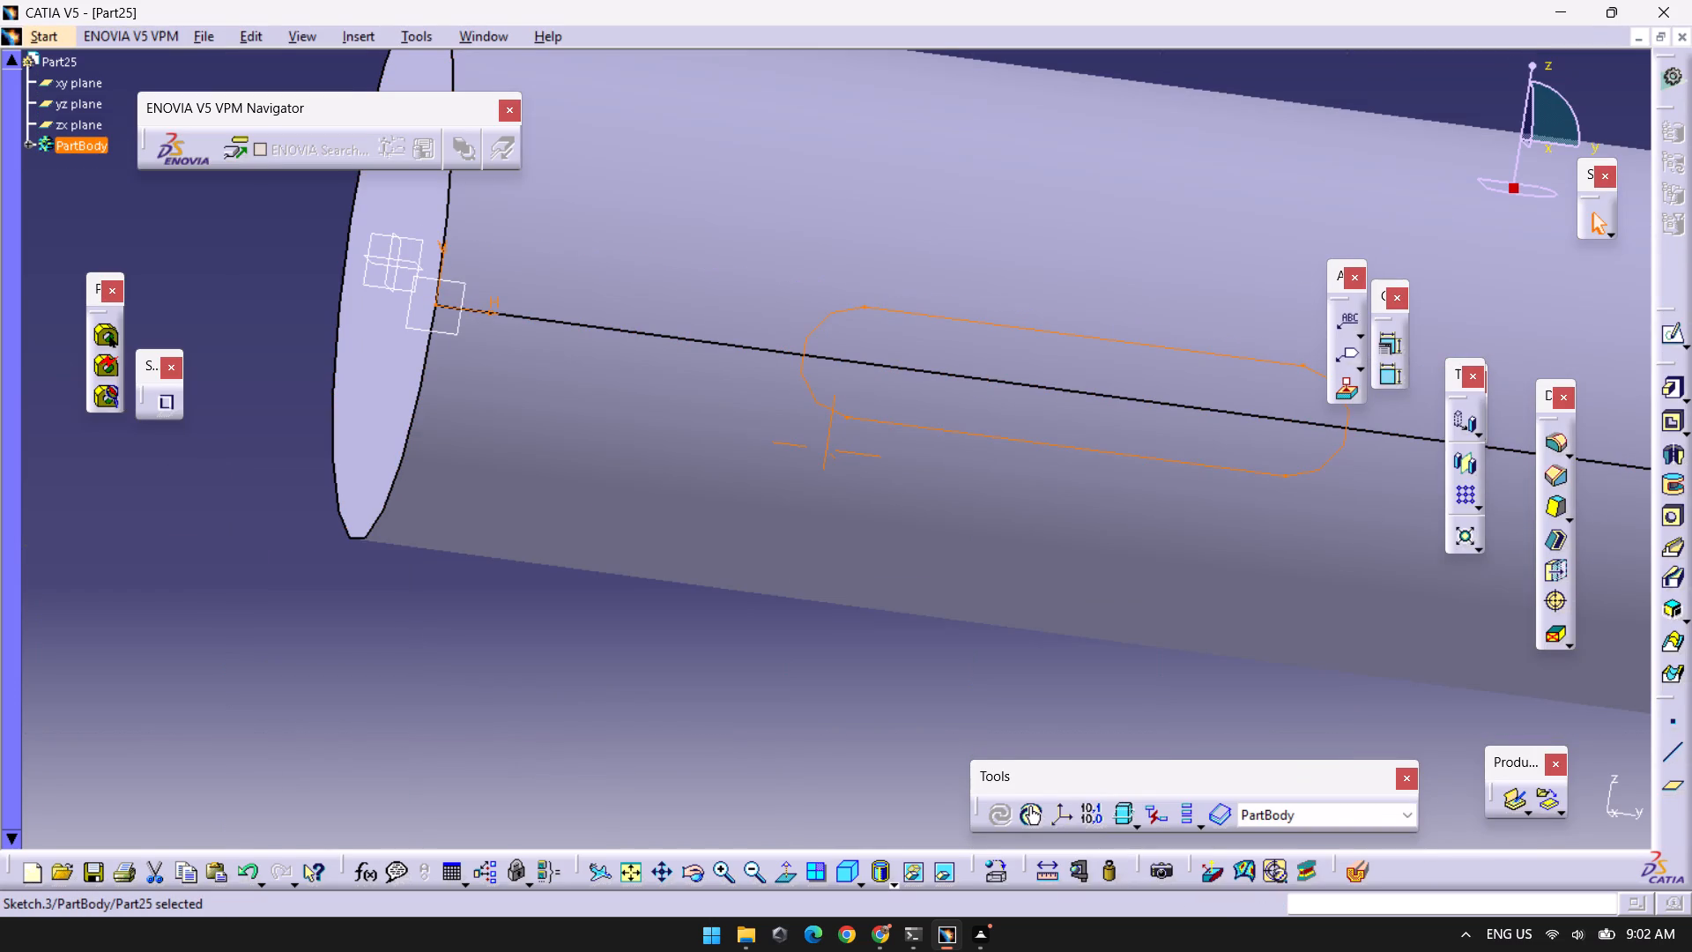
Cut the slot profile into the cylinder as a pocket 3.5 mm deep.
middle_click_drag(338, 666, 447, 814)
right_click(338, 666)
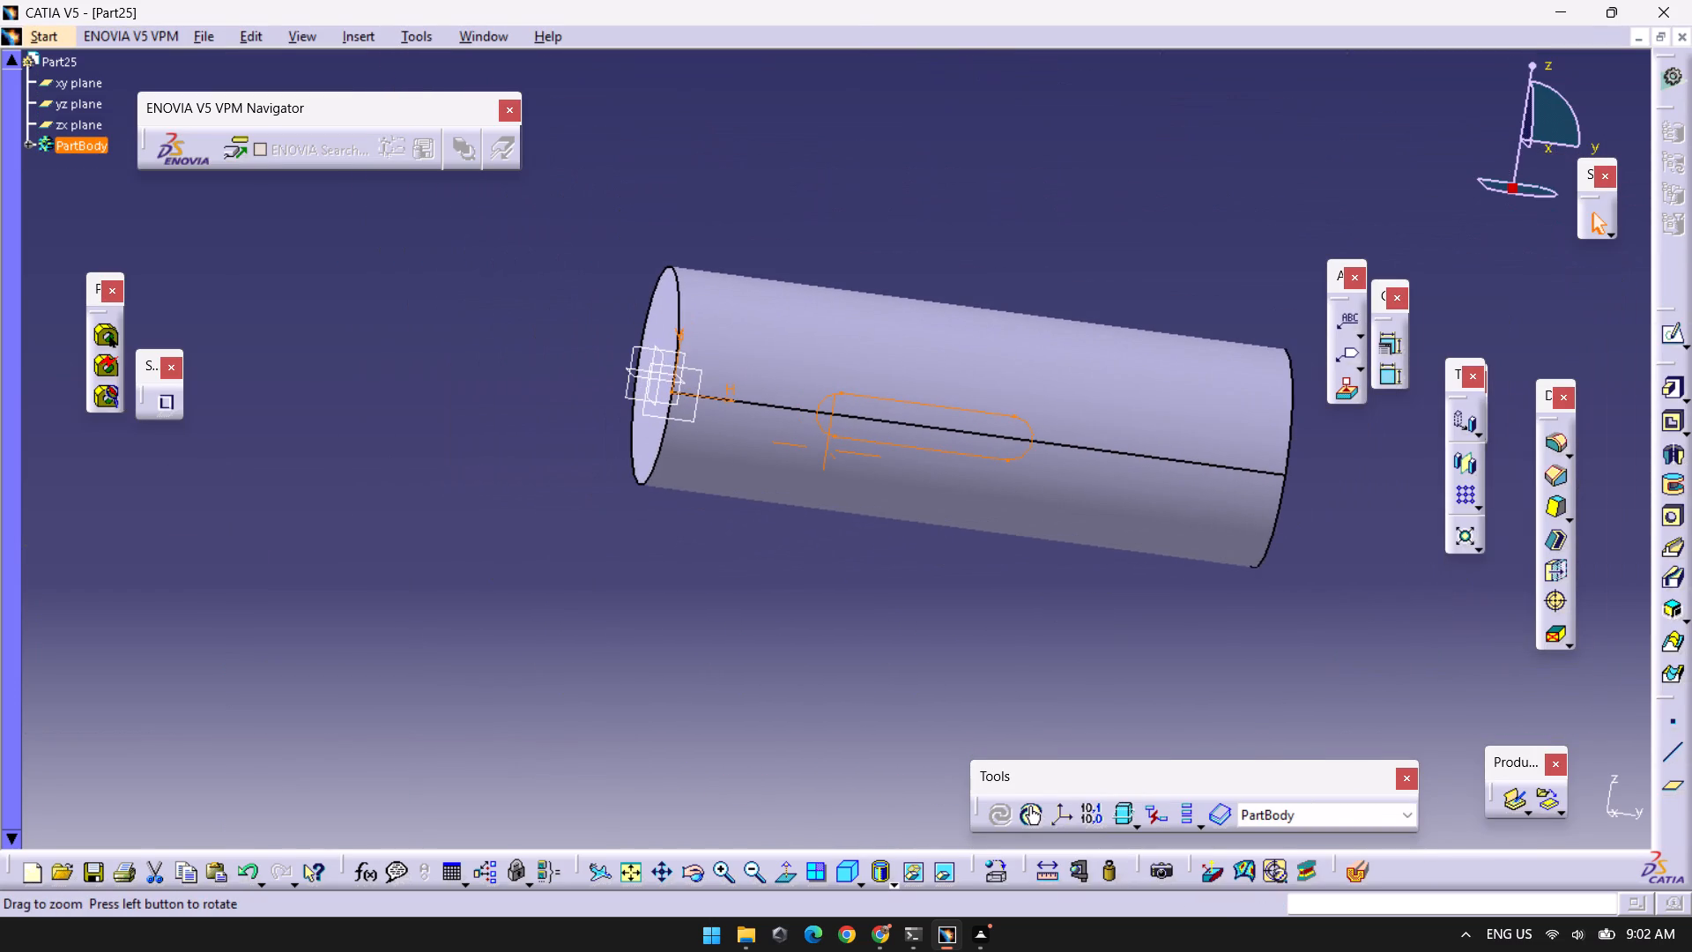
middle_click_drag(447, 814, 451, 818)
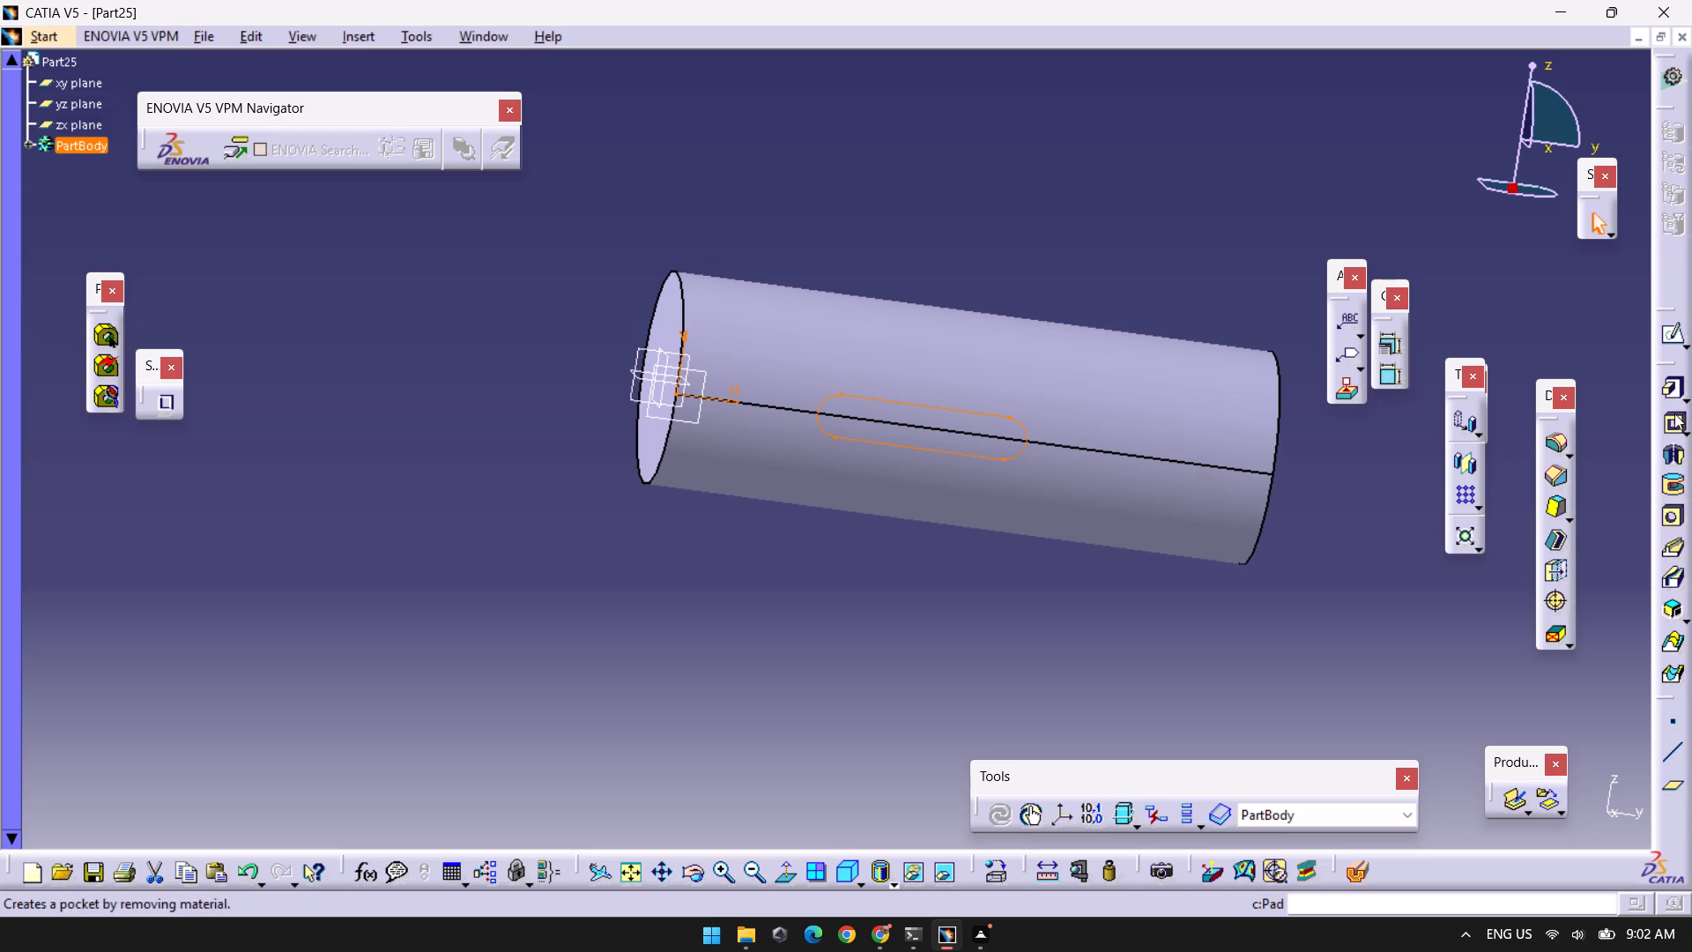
left_click(1674, 413)
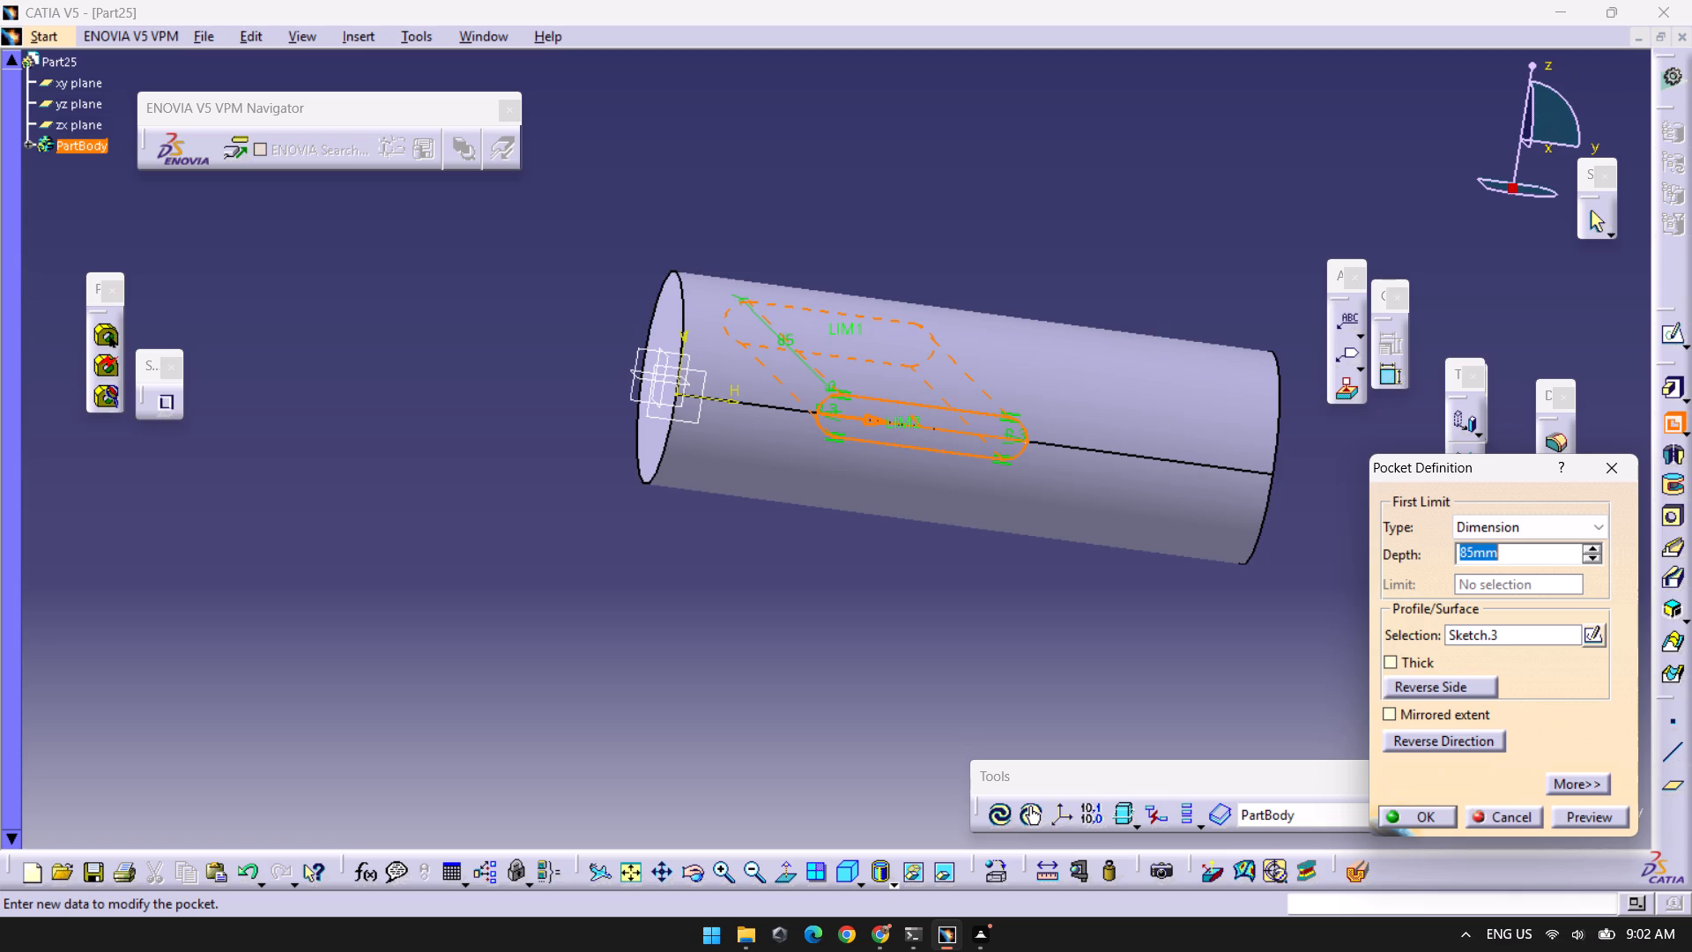
type("3.5")
key("Return")
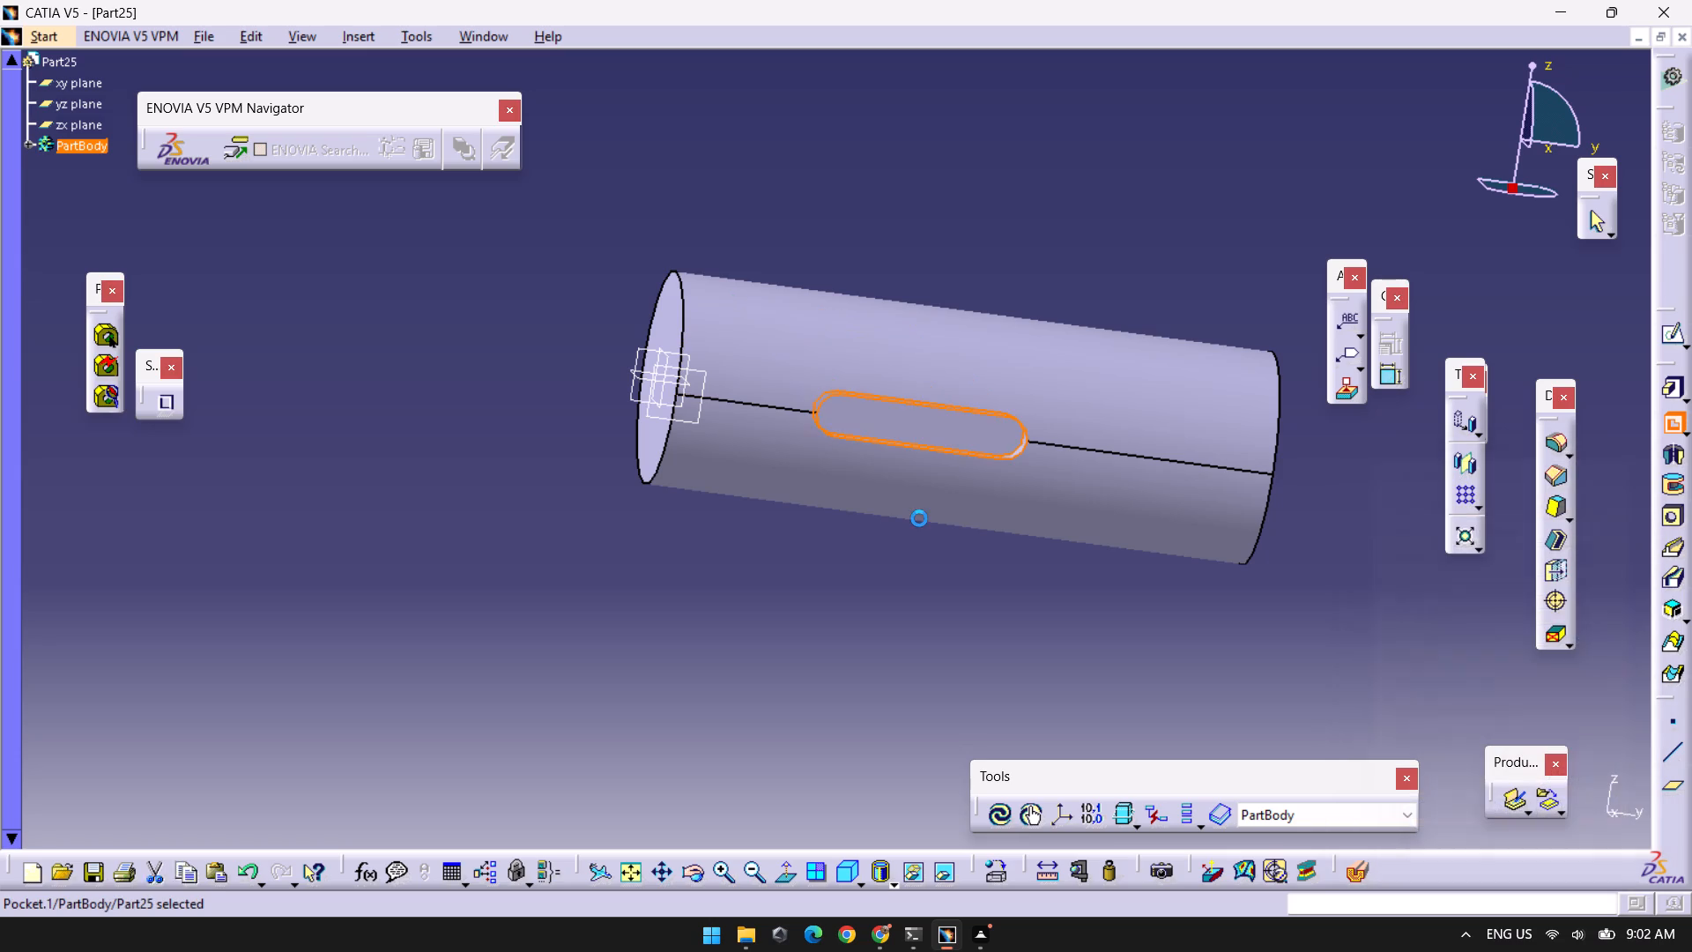
Examine the slot pocket in the cylinder from several sides.
left_click(803, 606)
middle_click_drag(696, 651, 697, 651)
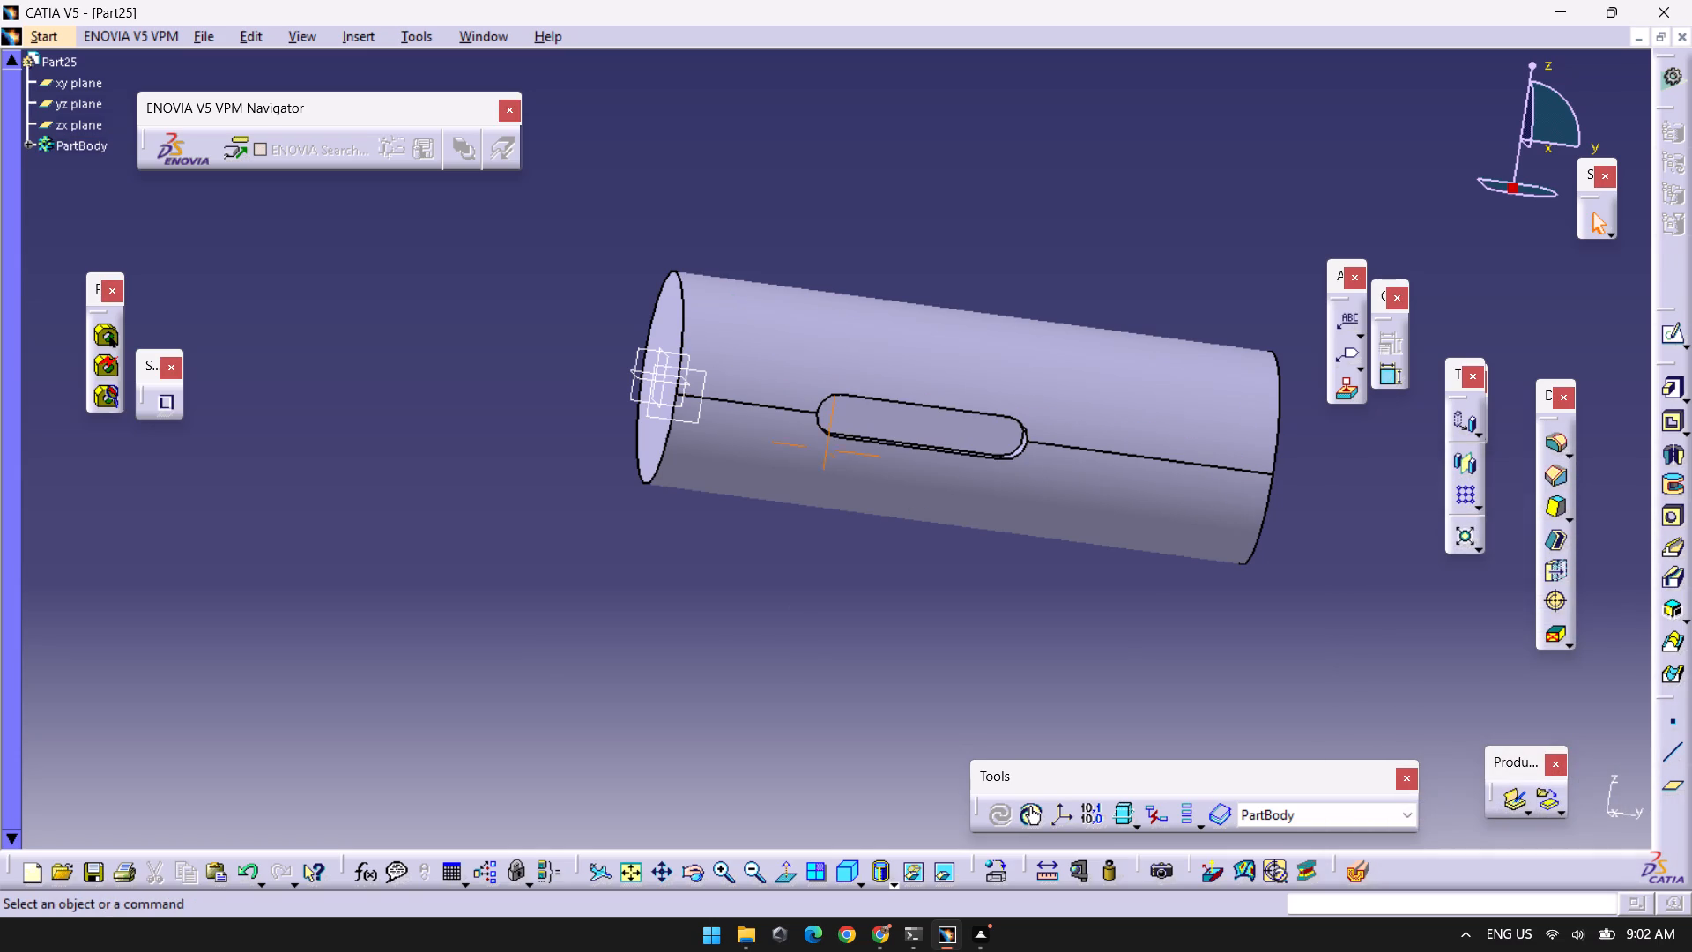
middle_click_drag(697, 651, 814, 327)
right_click_drag(697, 650, 814, 327)
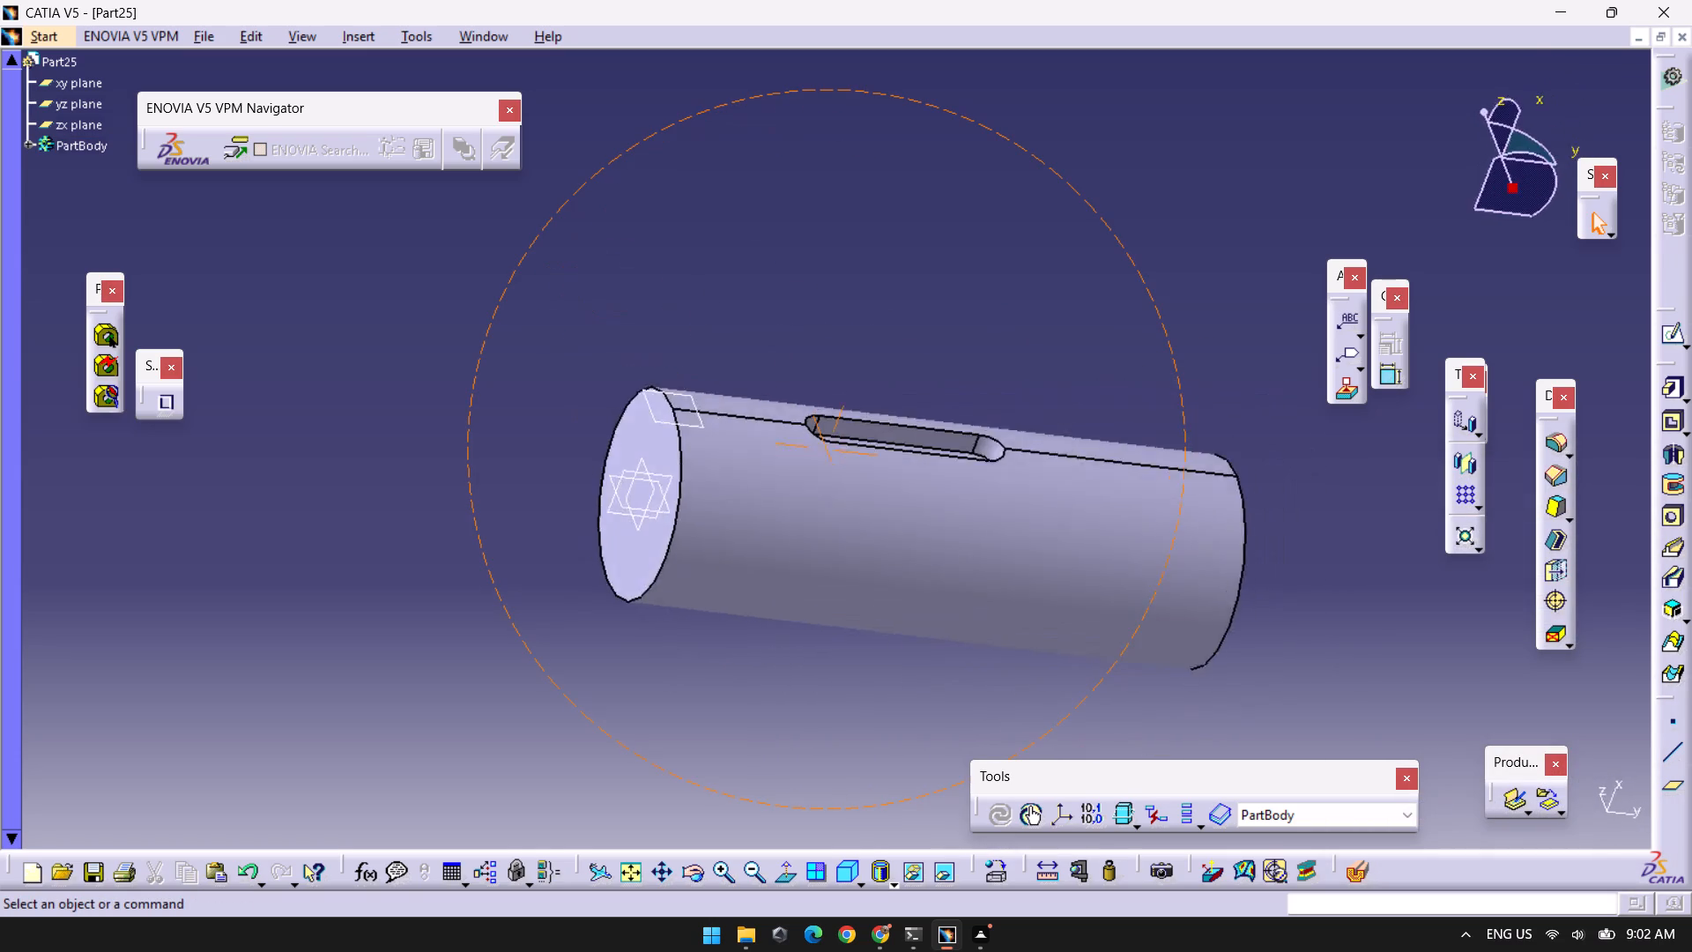
middle_click_drag(814, 327, 612, 462)
right_click_drag(814, 327, 612, 462)
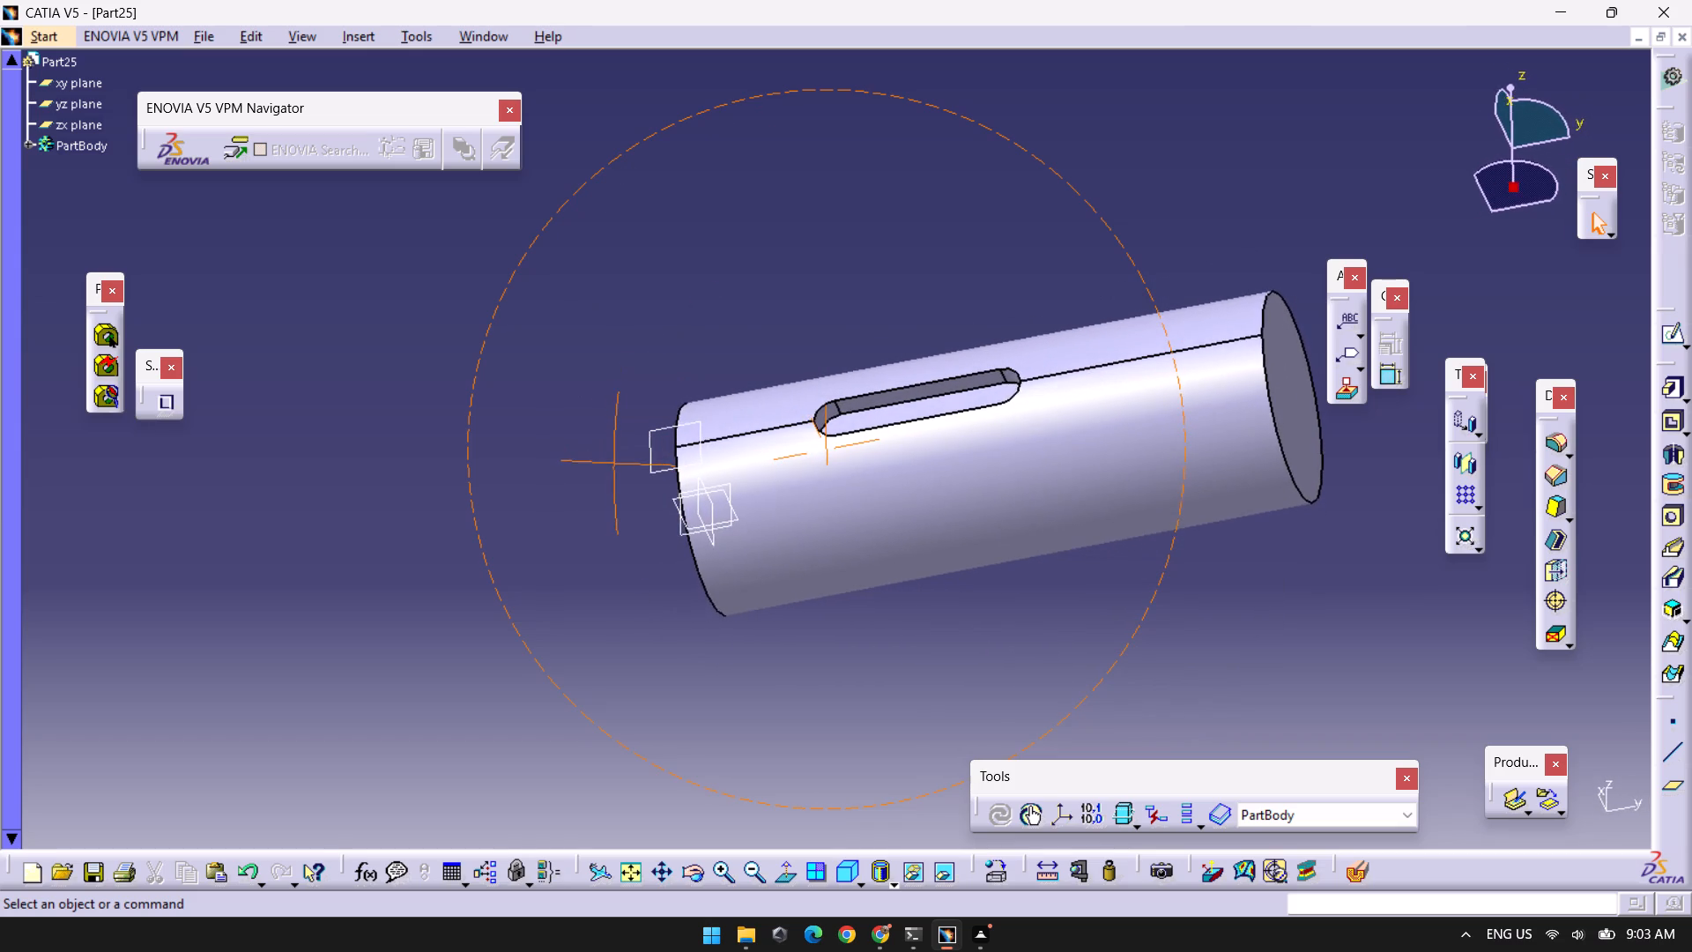
middle_click_drag(612, 462, 606, 444)
right_click_drag(612, 462, 606, 444)
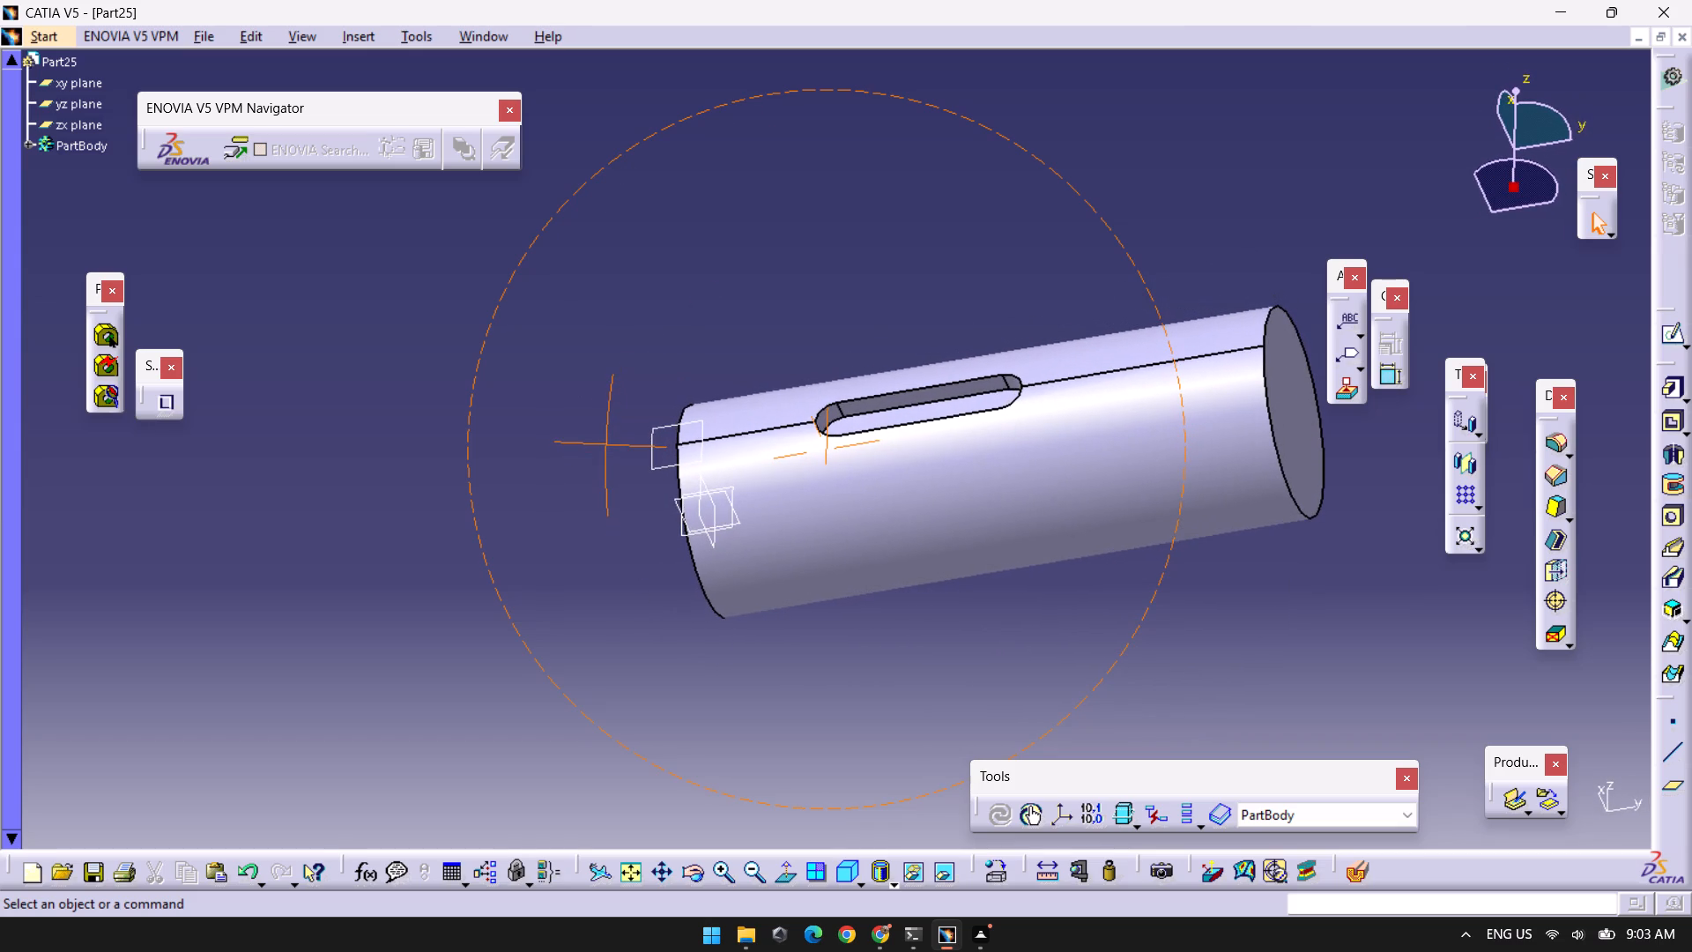
Set the cylinder pad's length to 100 mm.
left_click(1301, 437)
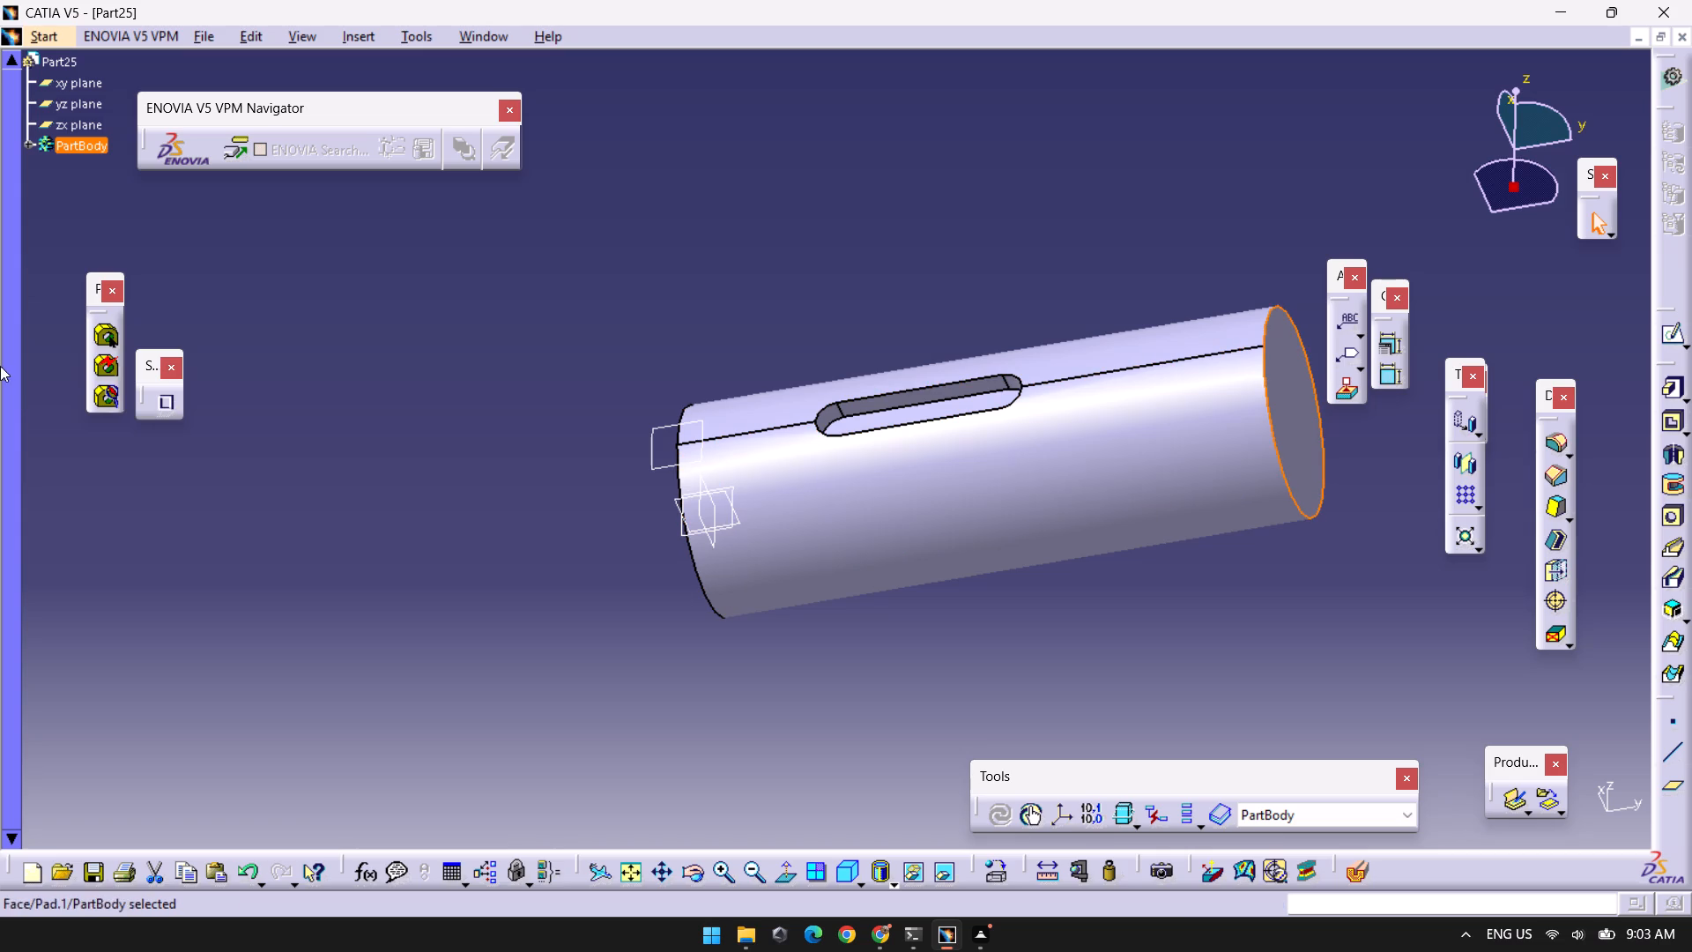
left_click(26, 142)
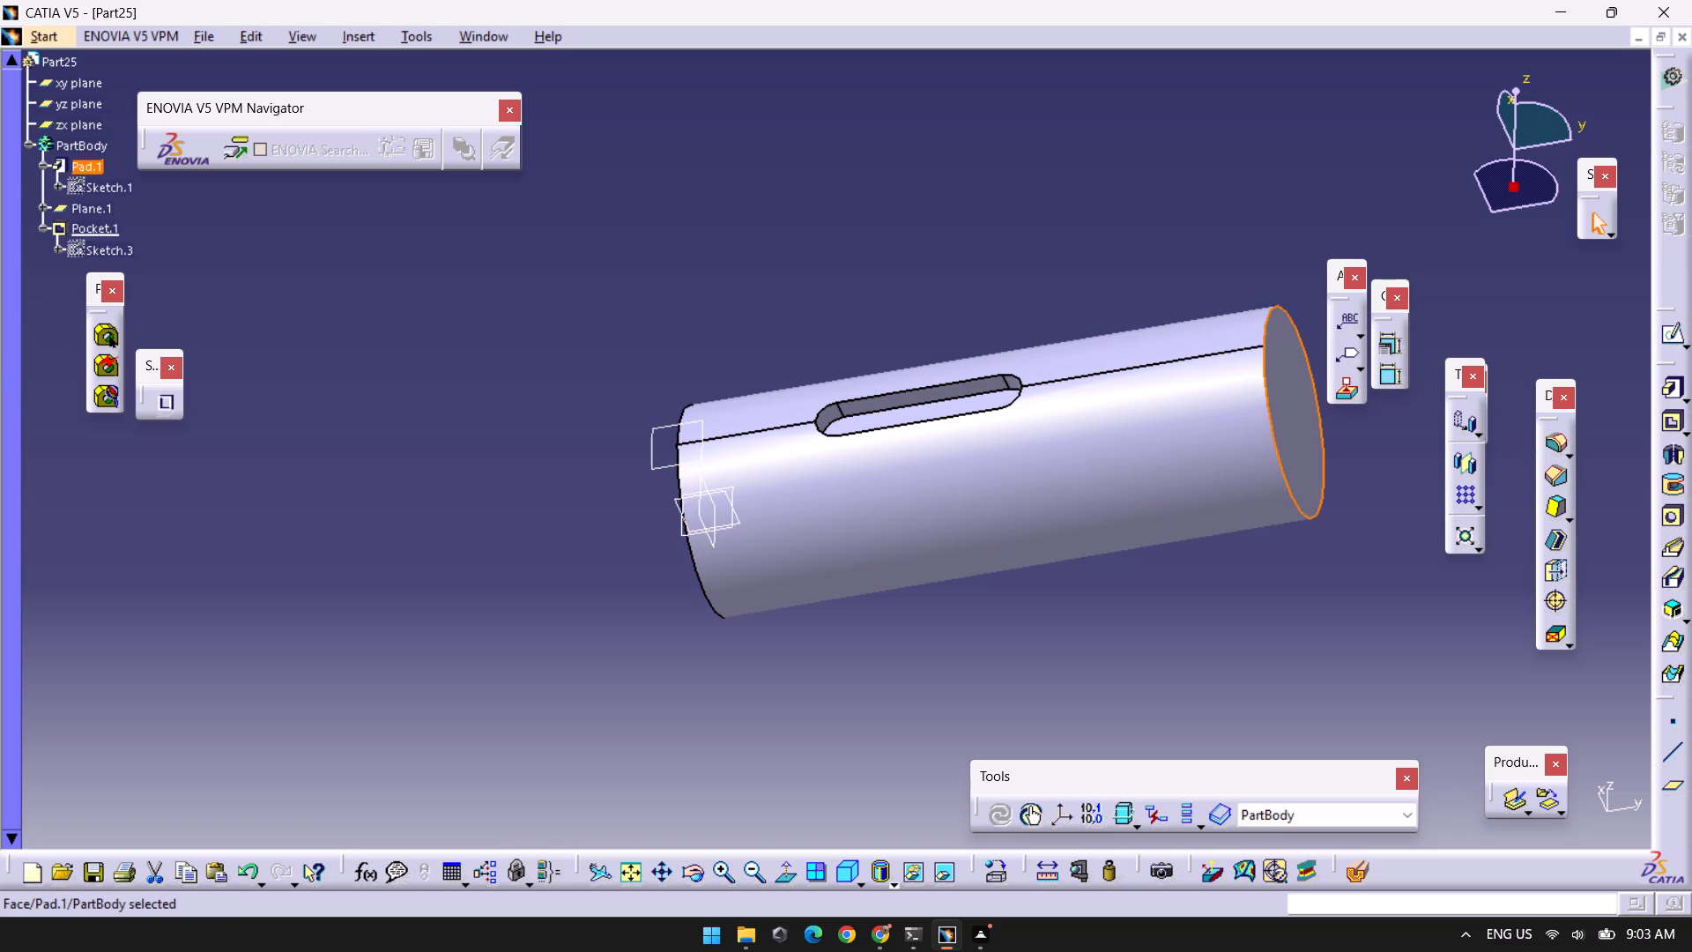
double_click(89, 167)
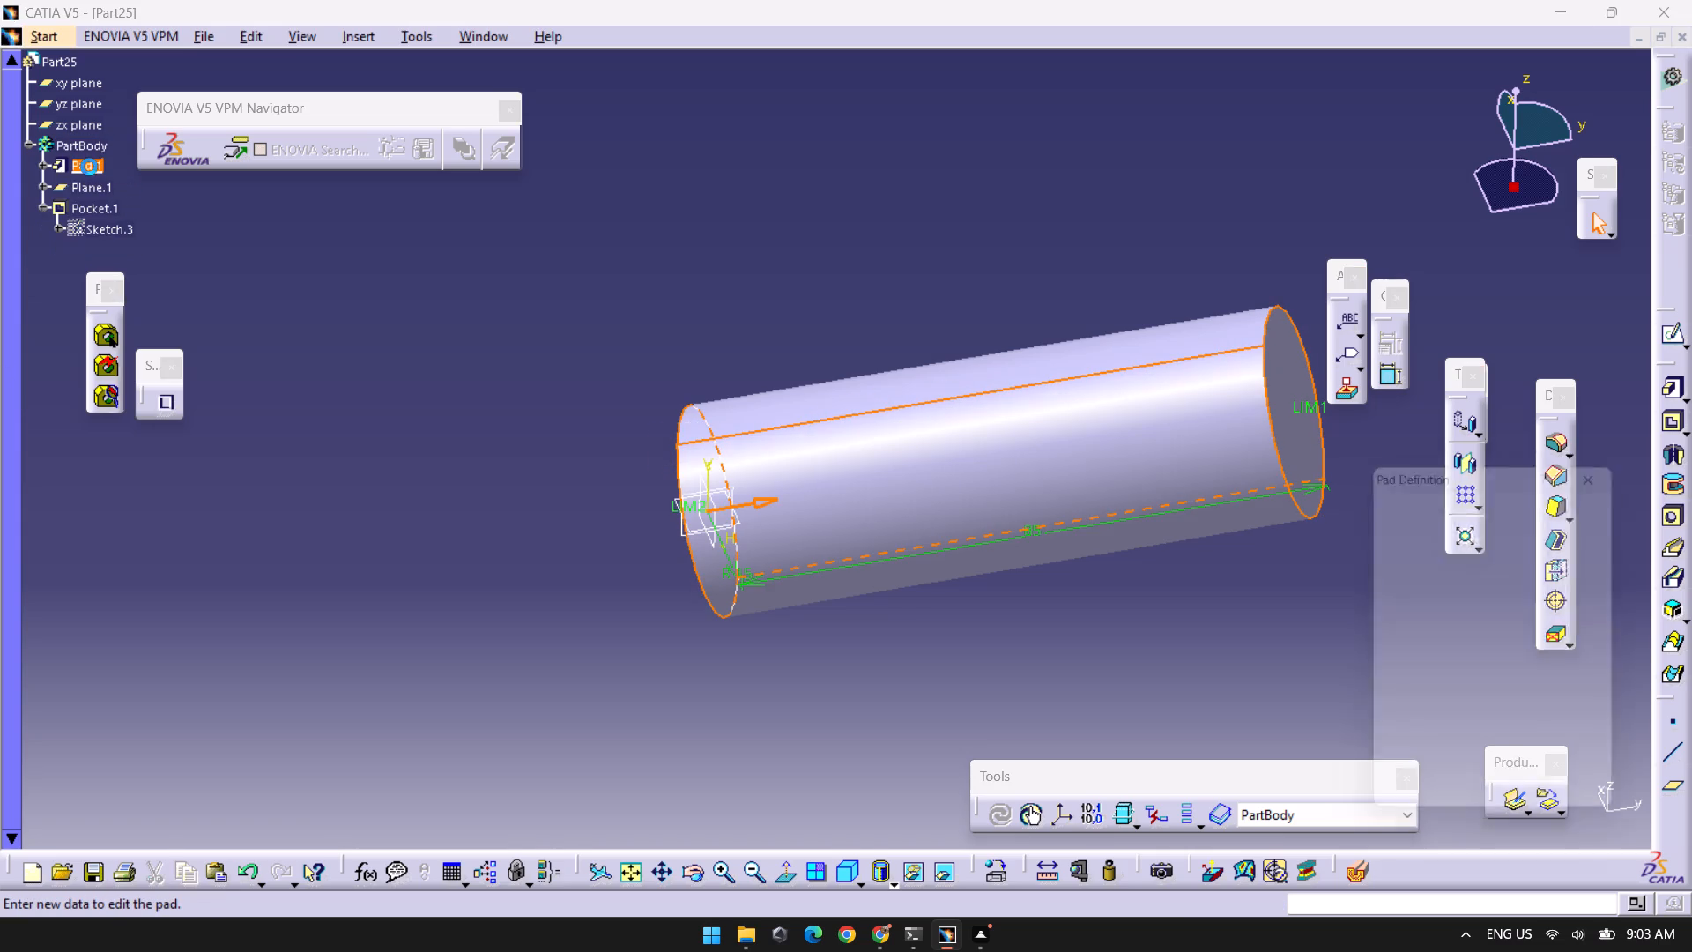
type("100")
key("Return")
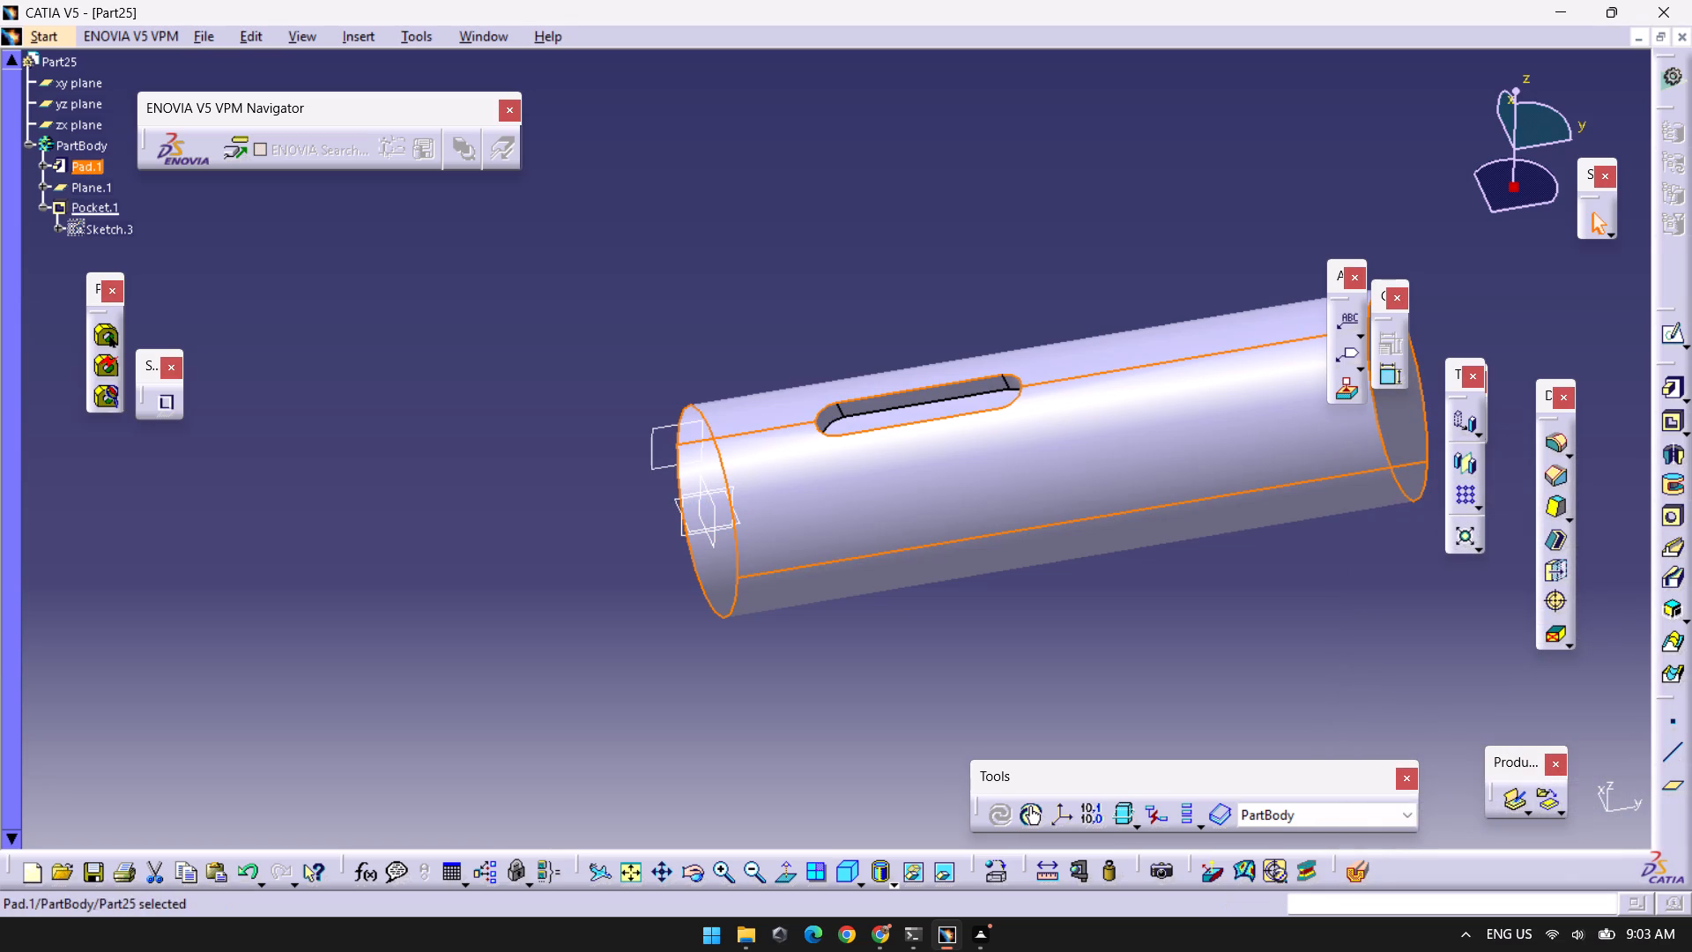
left_click(1251, 664)
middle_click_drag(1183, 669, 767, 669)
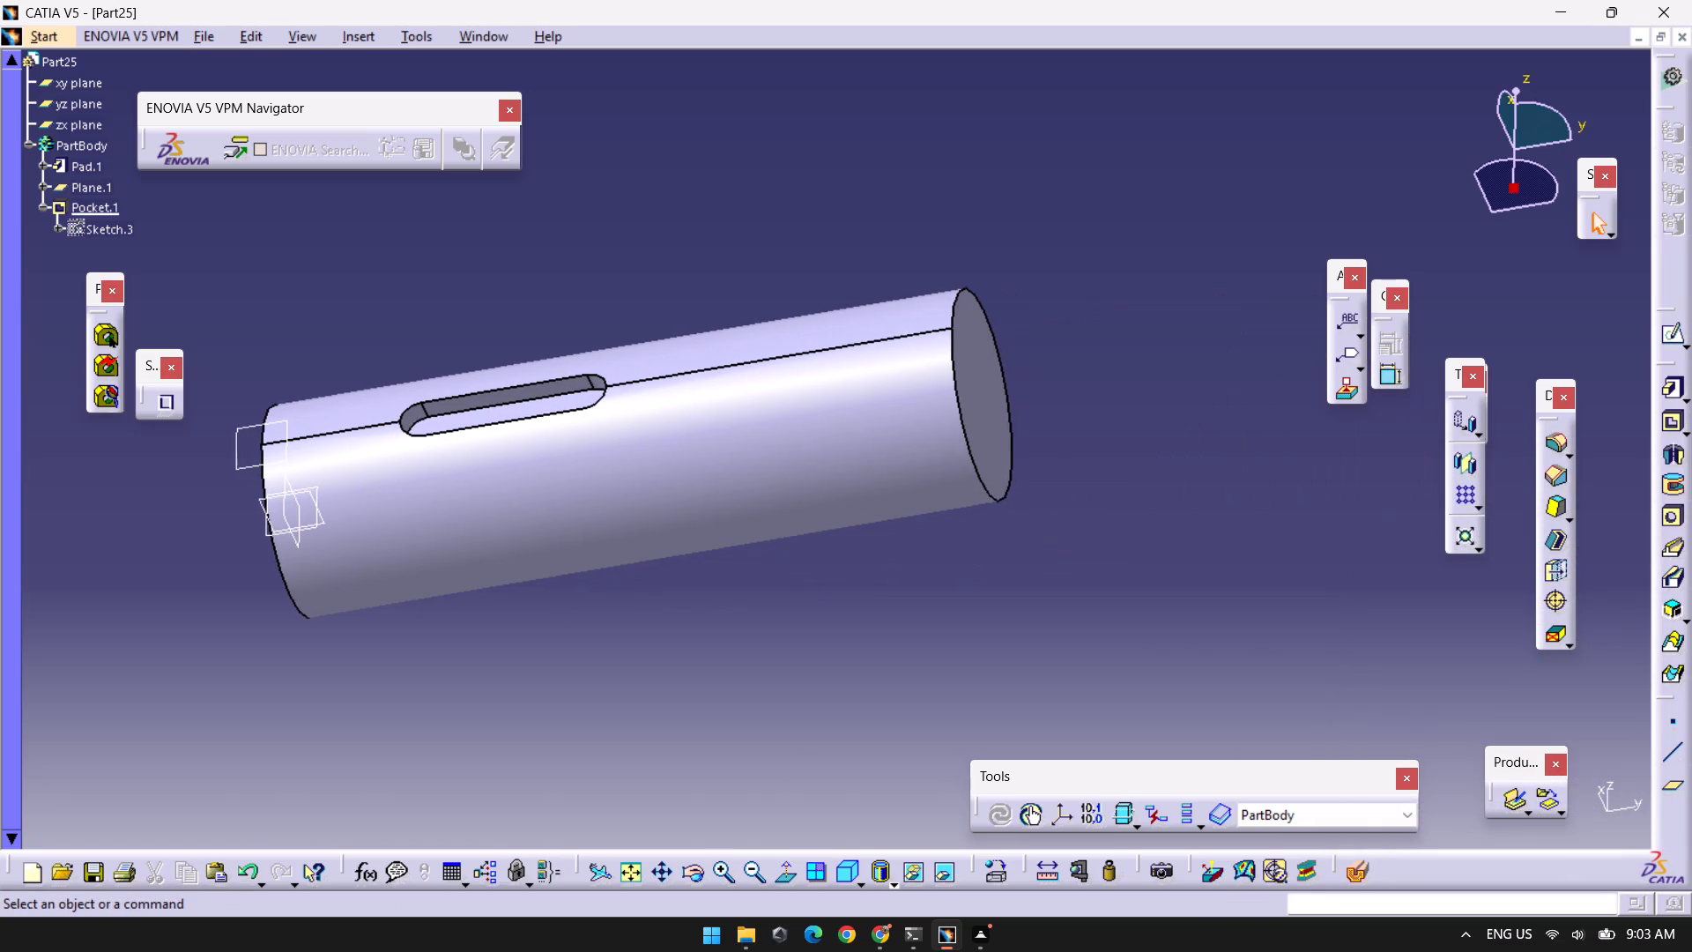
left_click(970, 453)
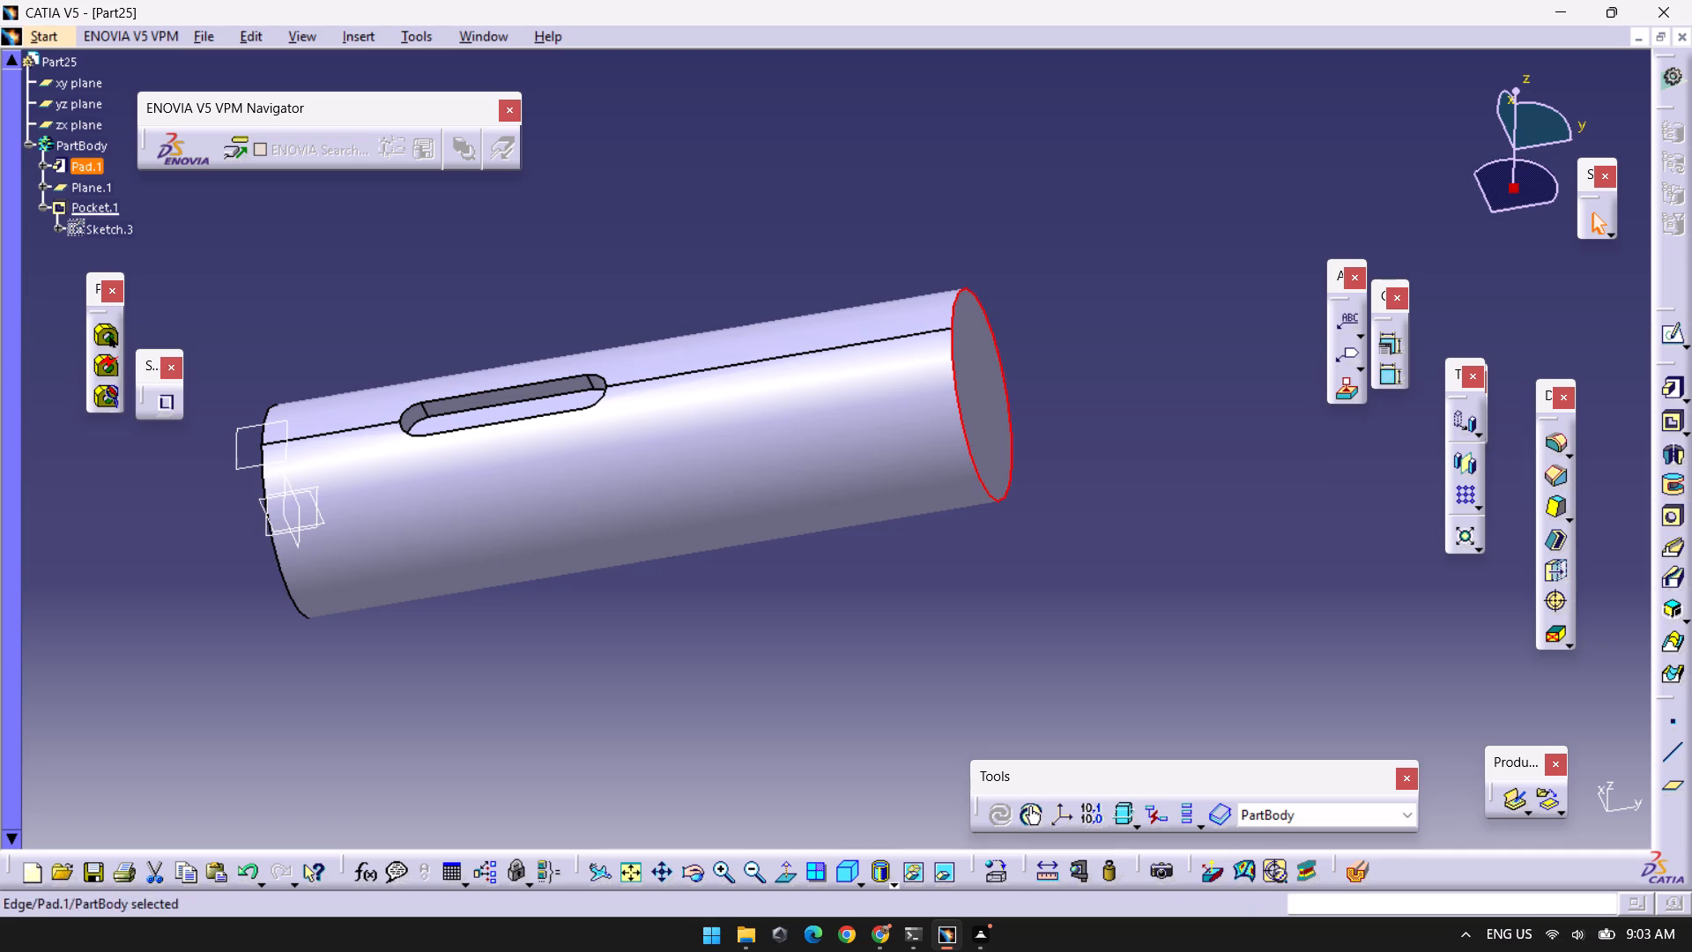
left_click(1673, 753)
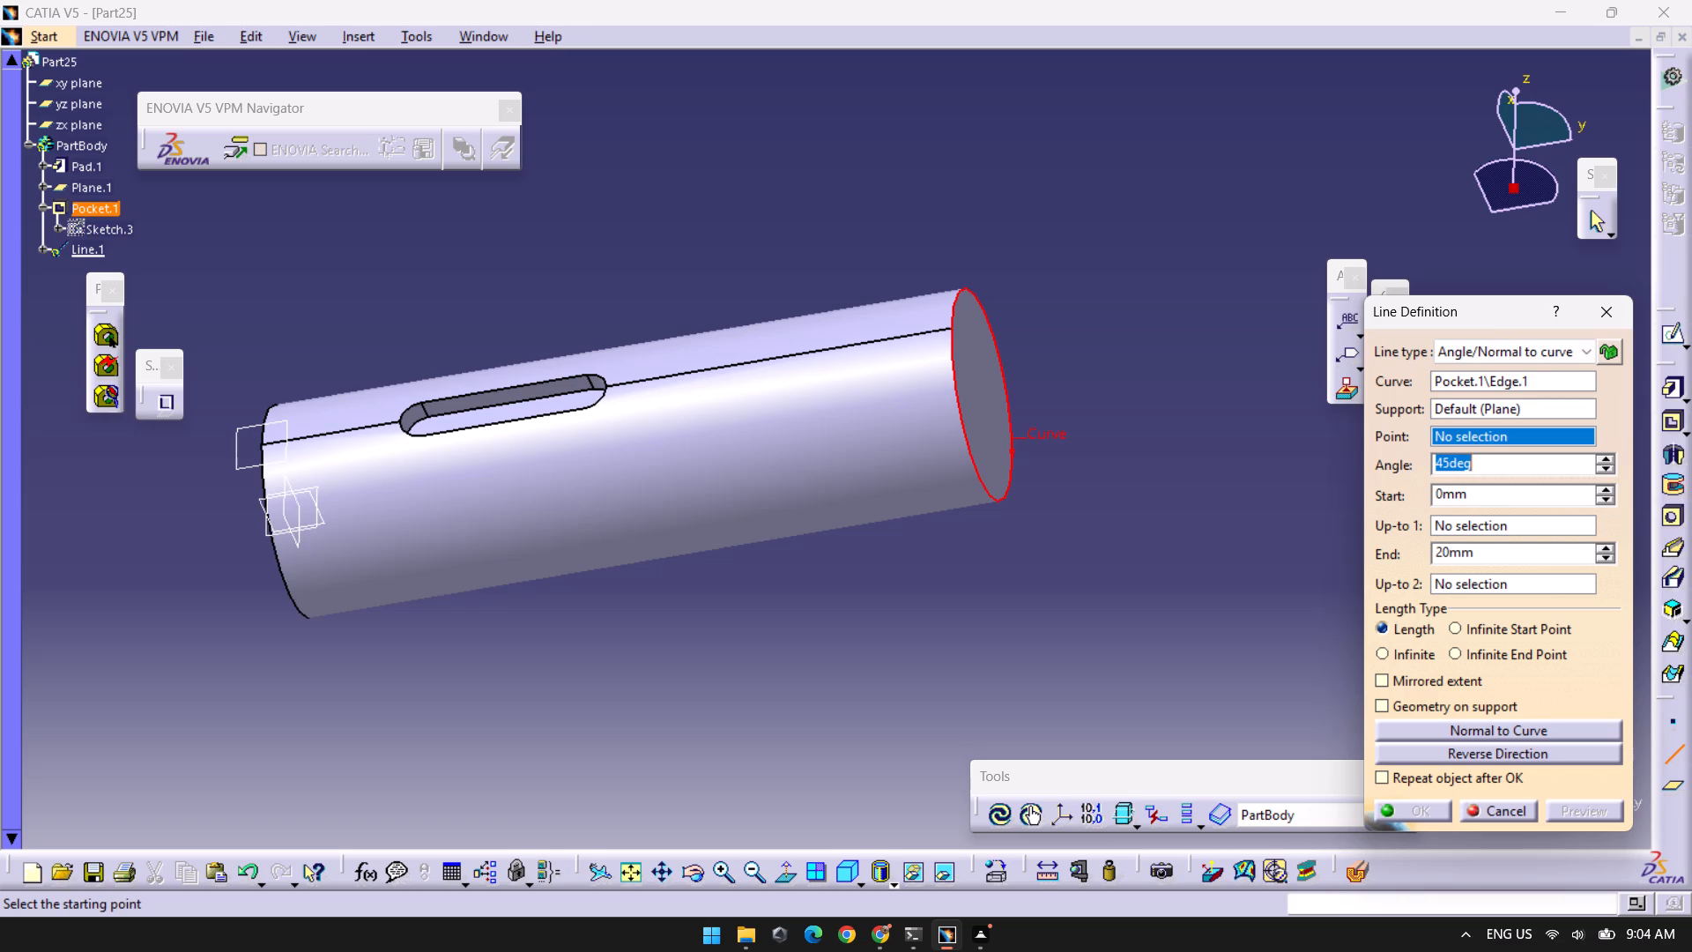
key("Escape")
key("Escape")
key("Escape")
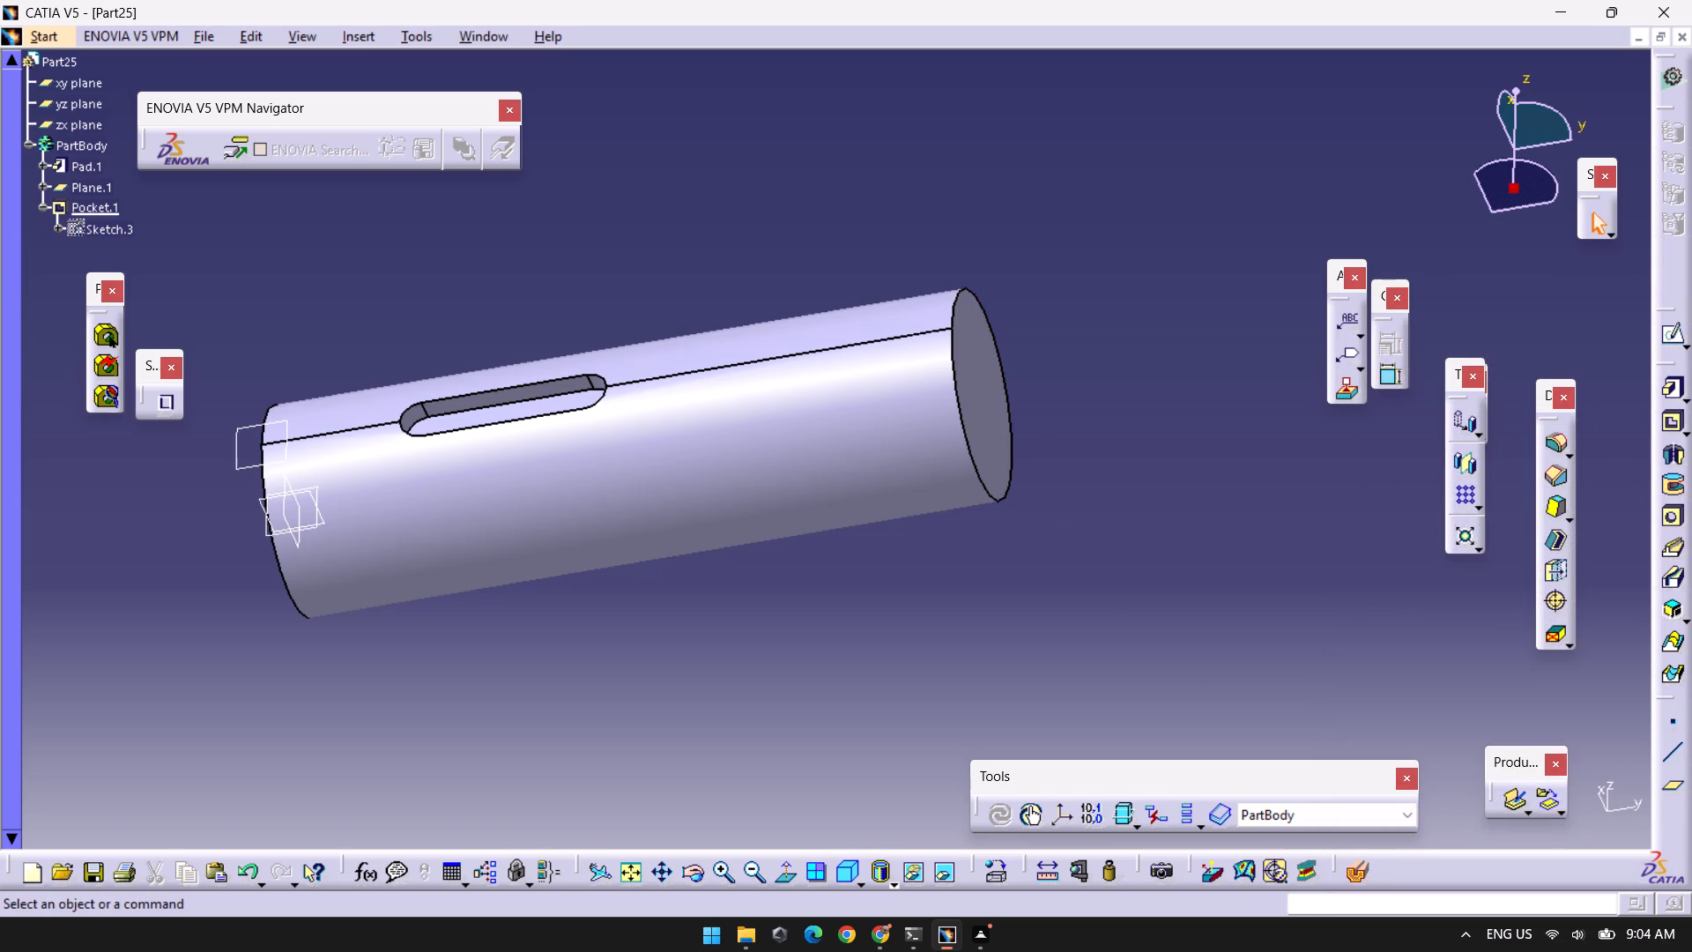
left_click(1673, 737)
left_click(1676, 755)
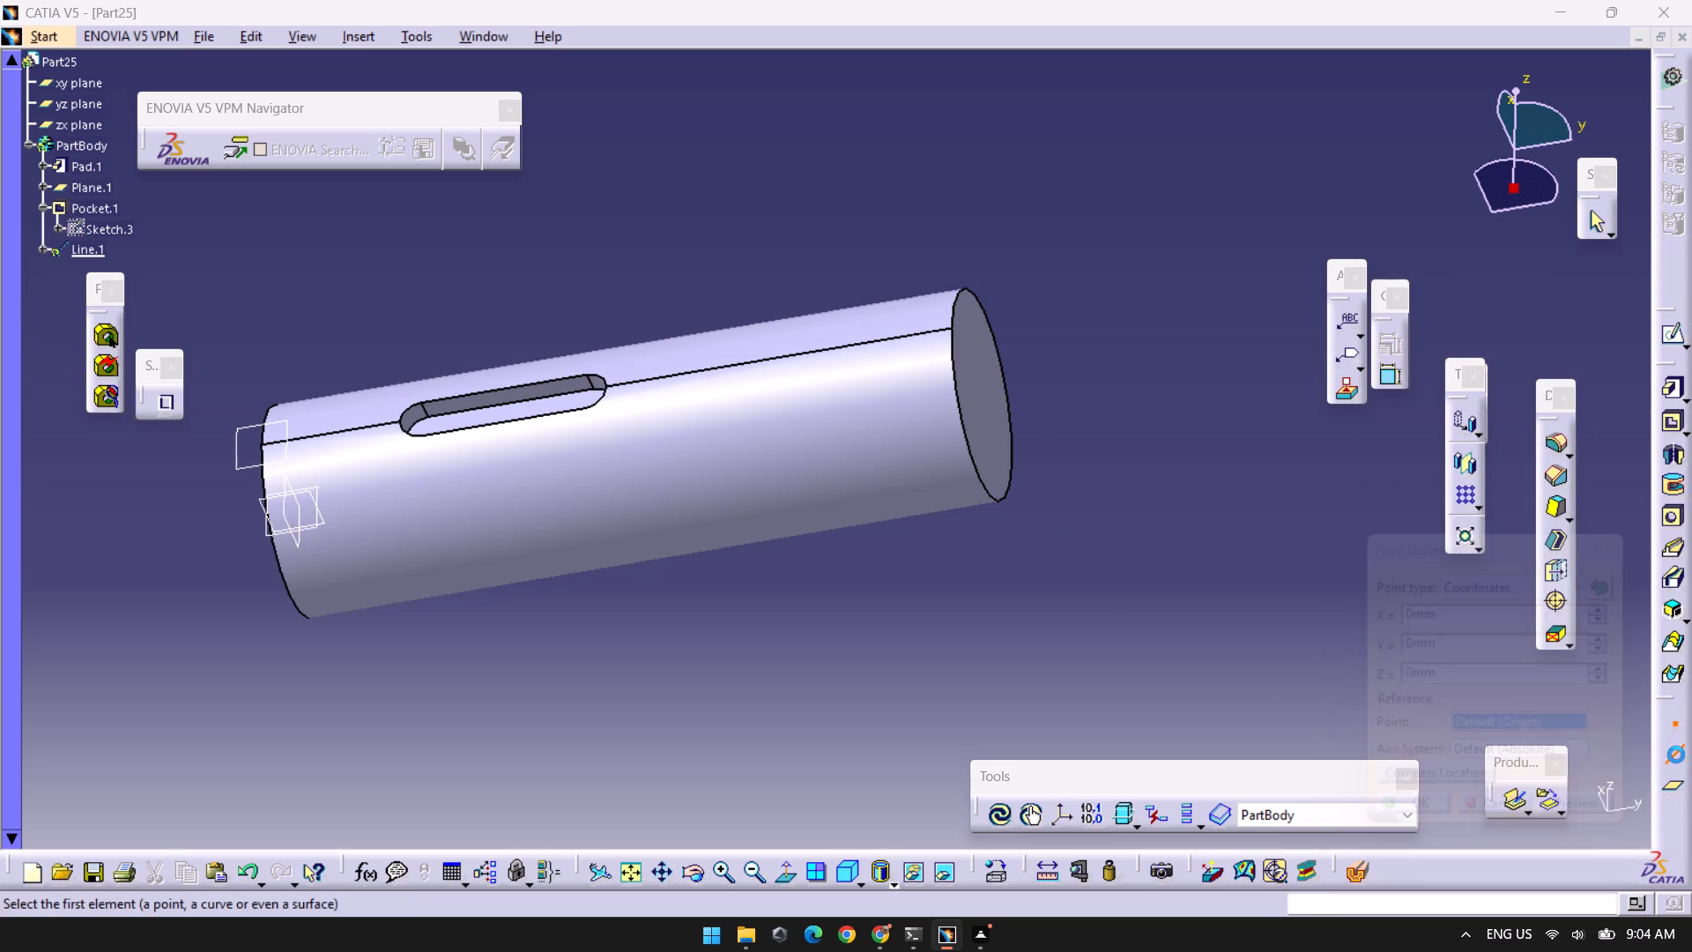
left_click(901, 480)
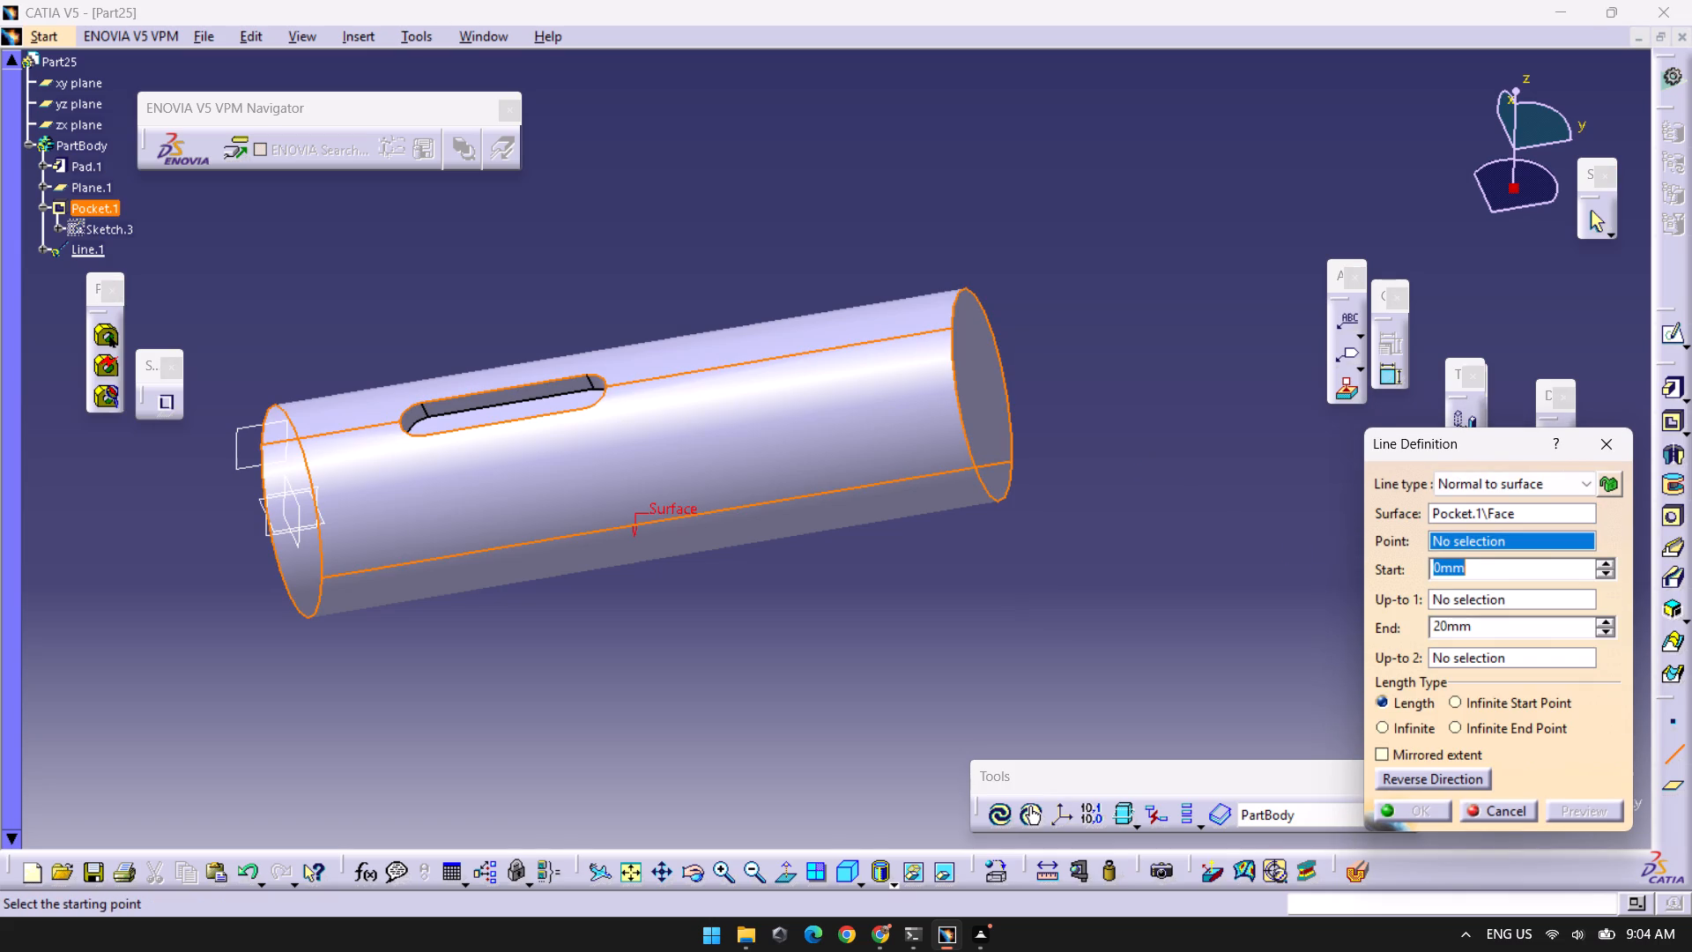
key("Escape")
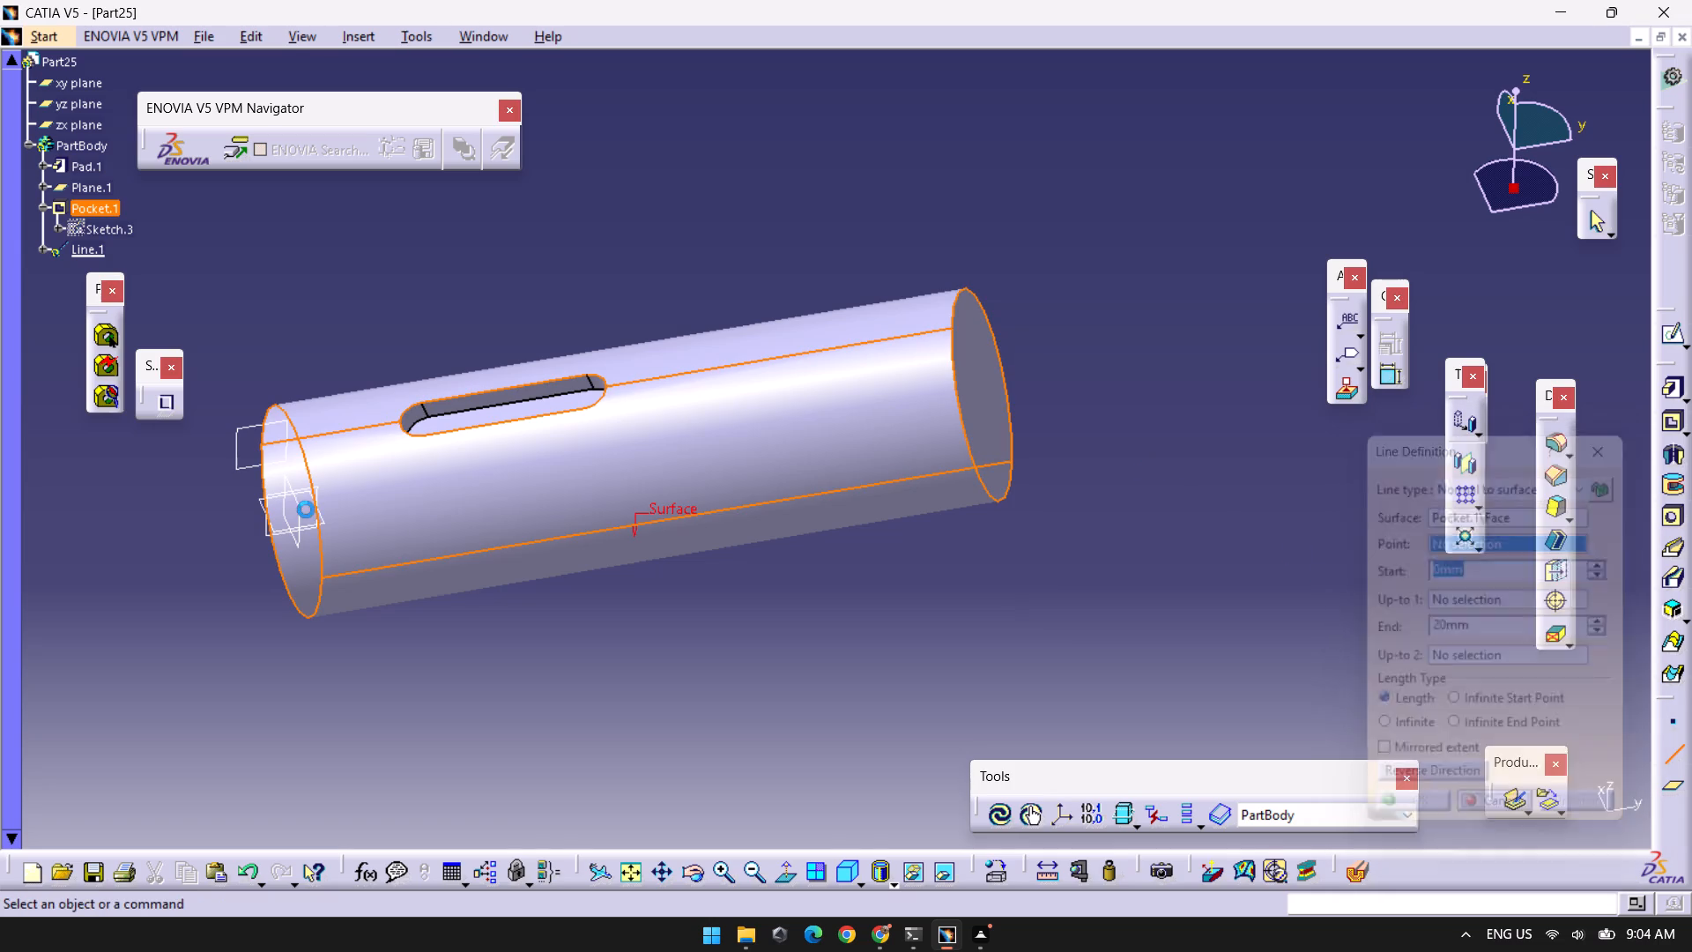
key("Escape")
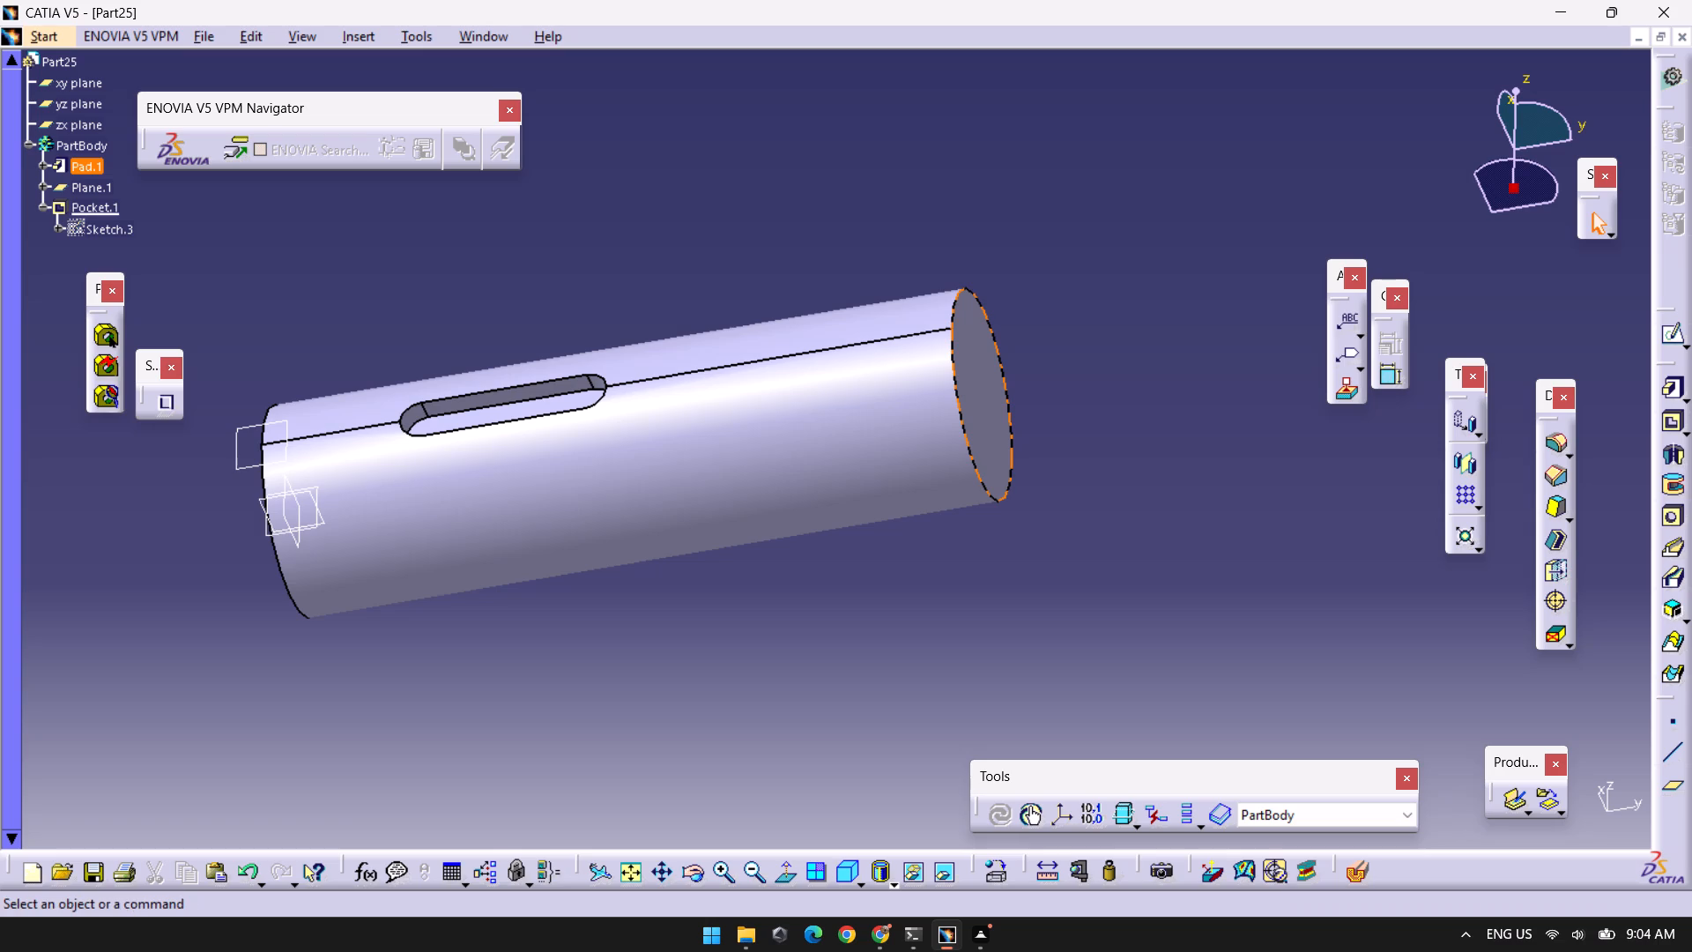
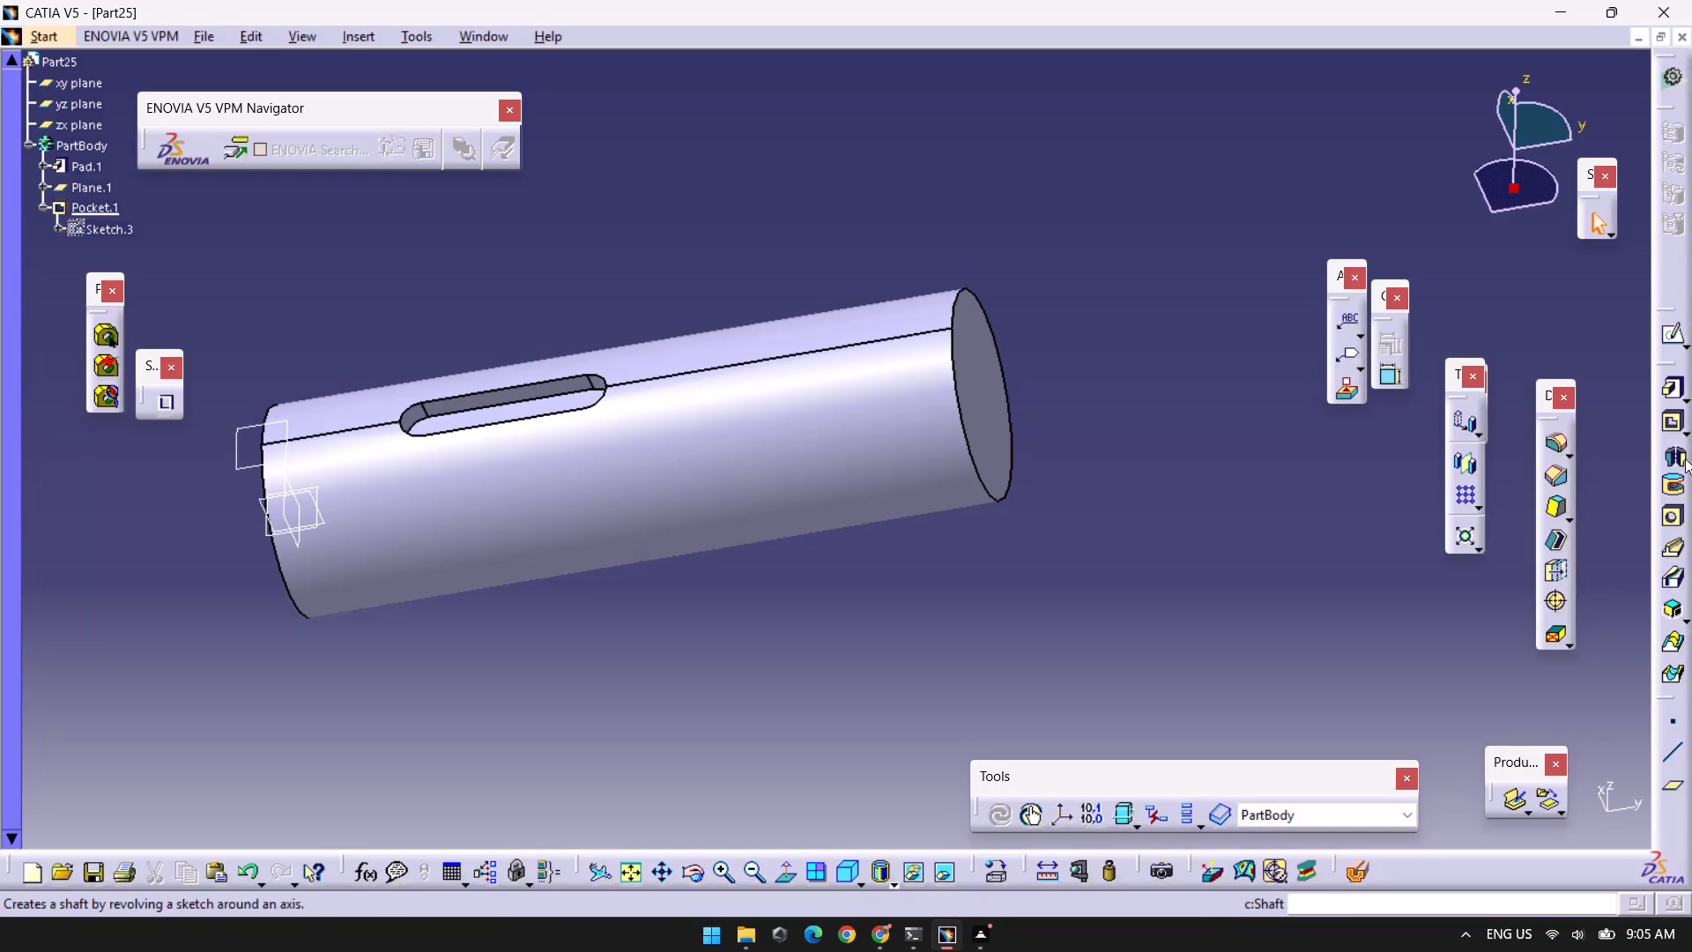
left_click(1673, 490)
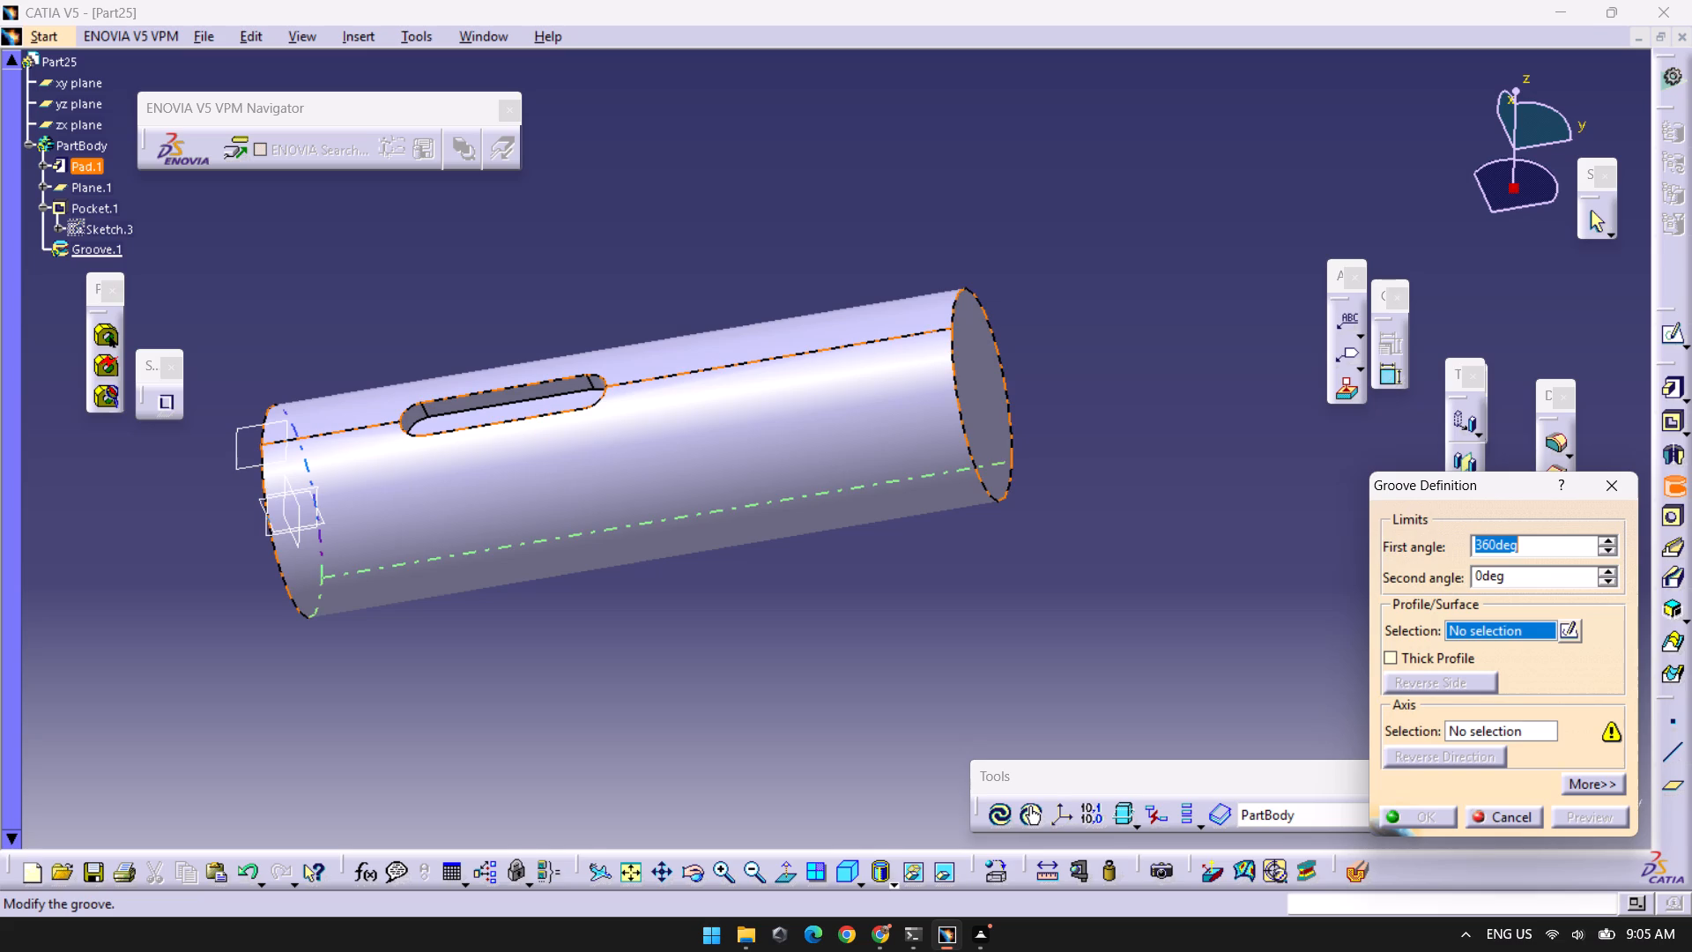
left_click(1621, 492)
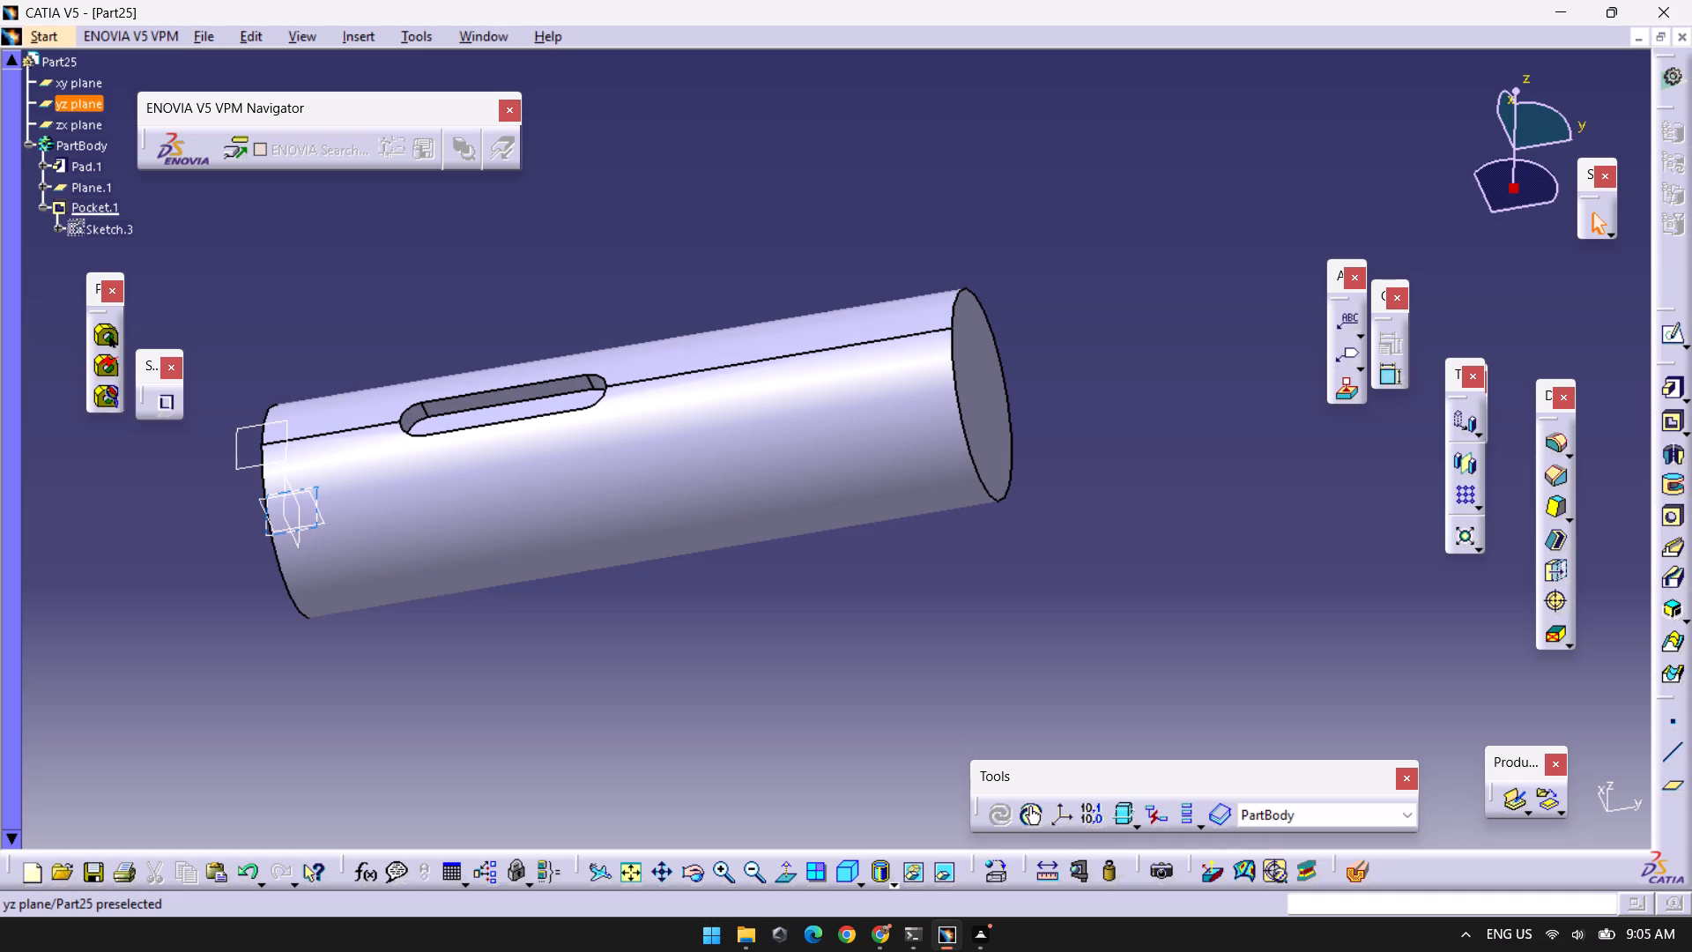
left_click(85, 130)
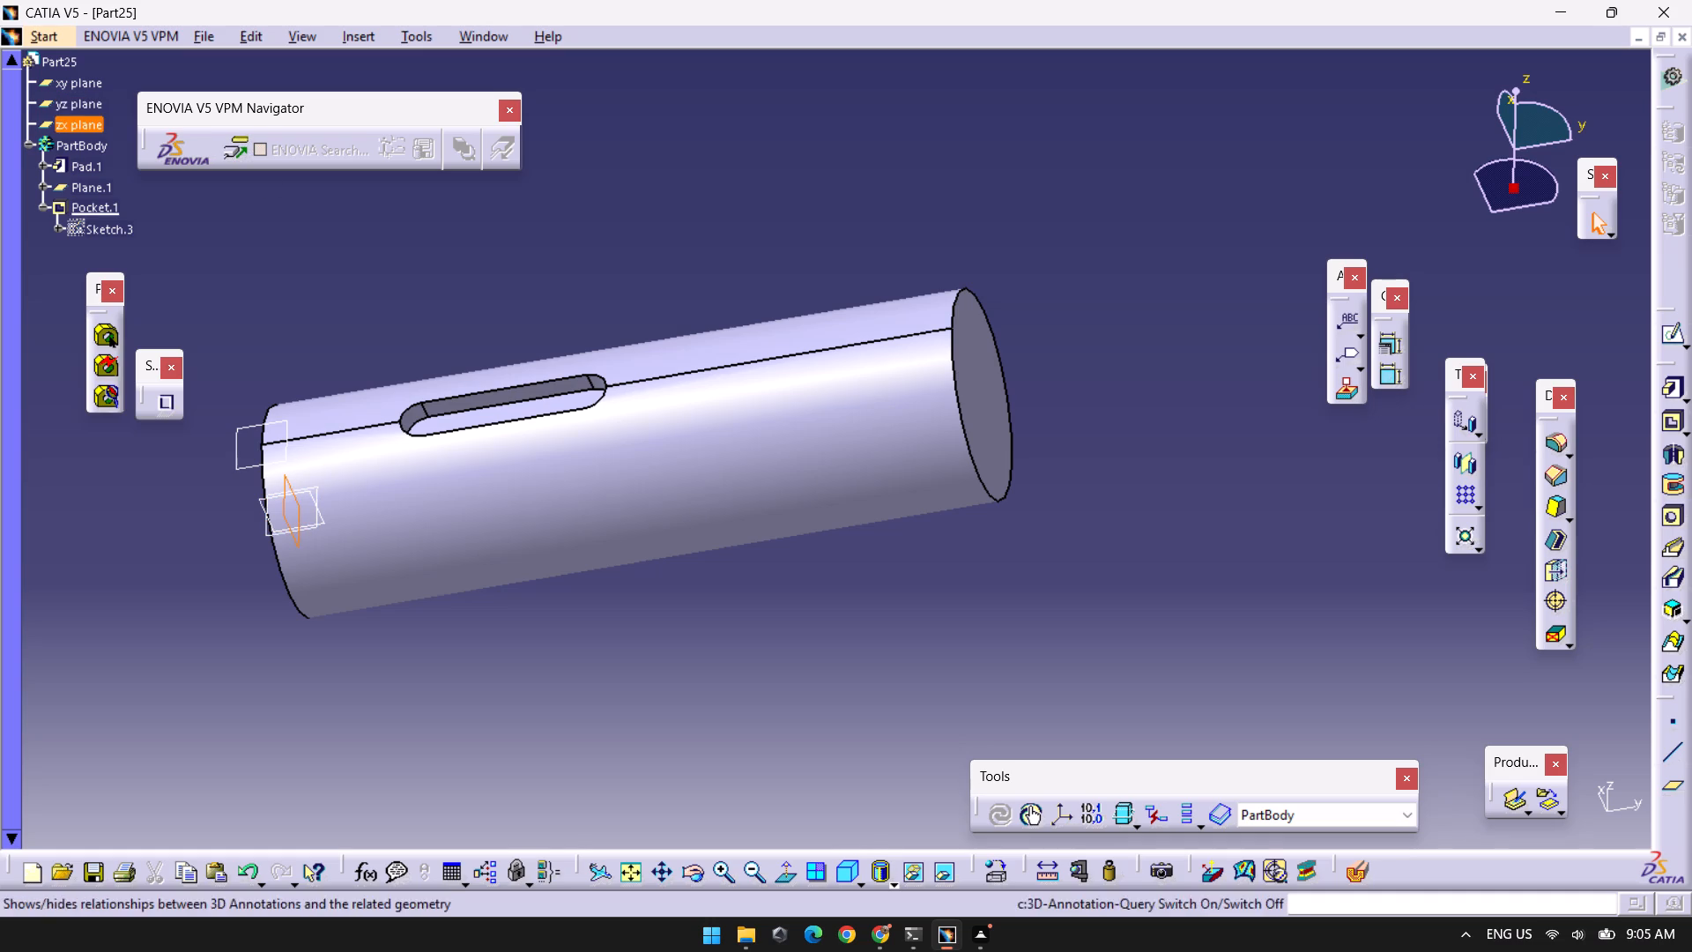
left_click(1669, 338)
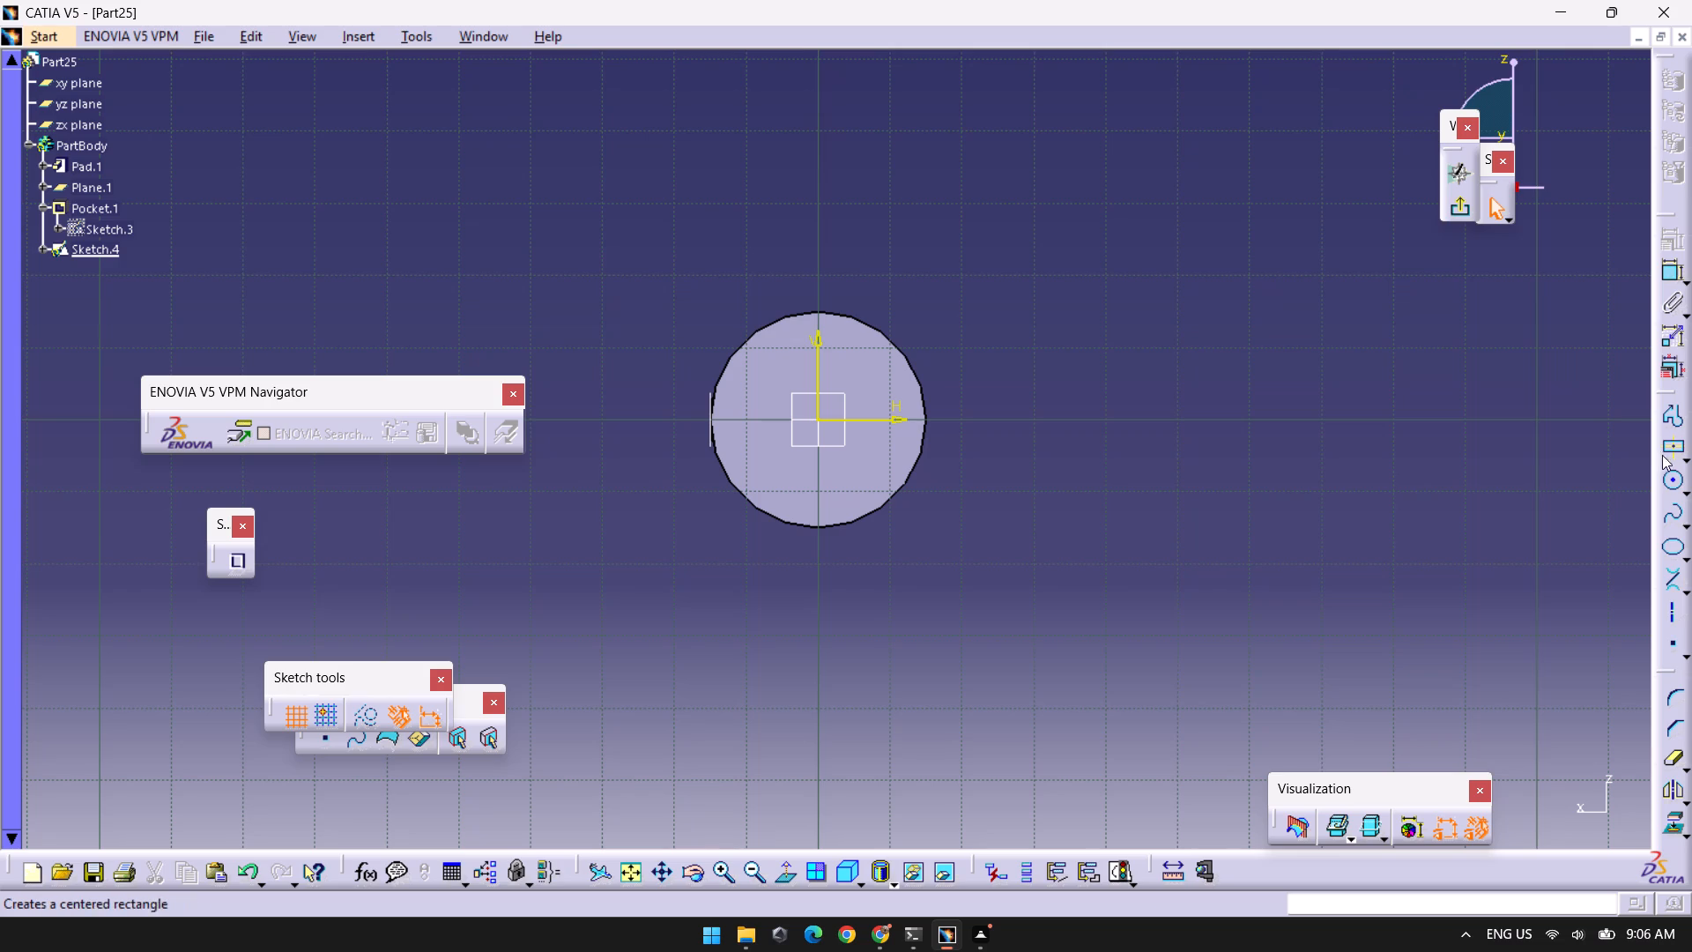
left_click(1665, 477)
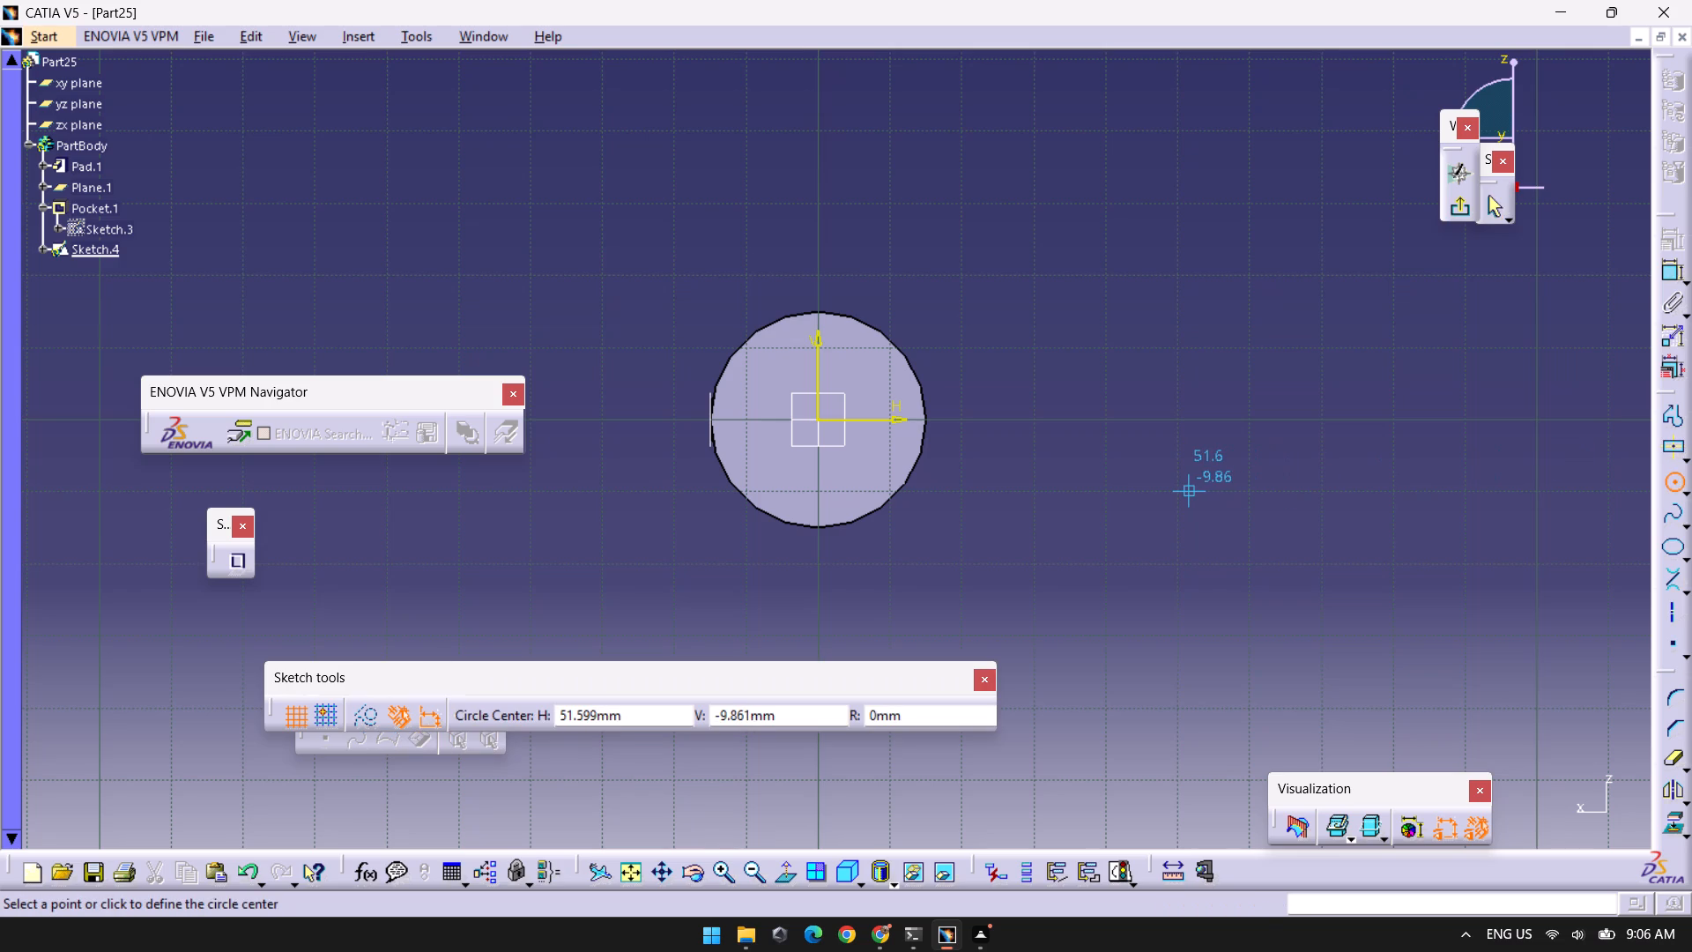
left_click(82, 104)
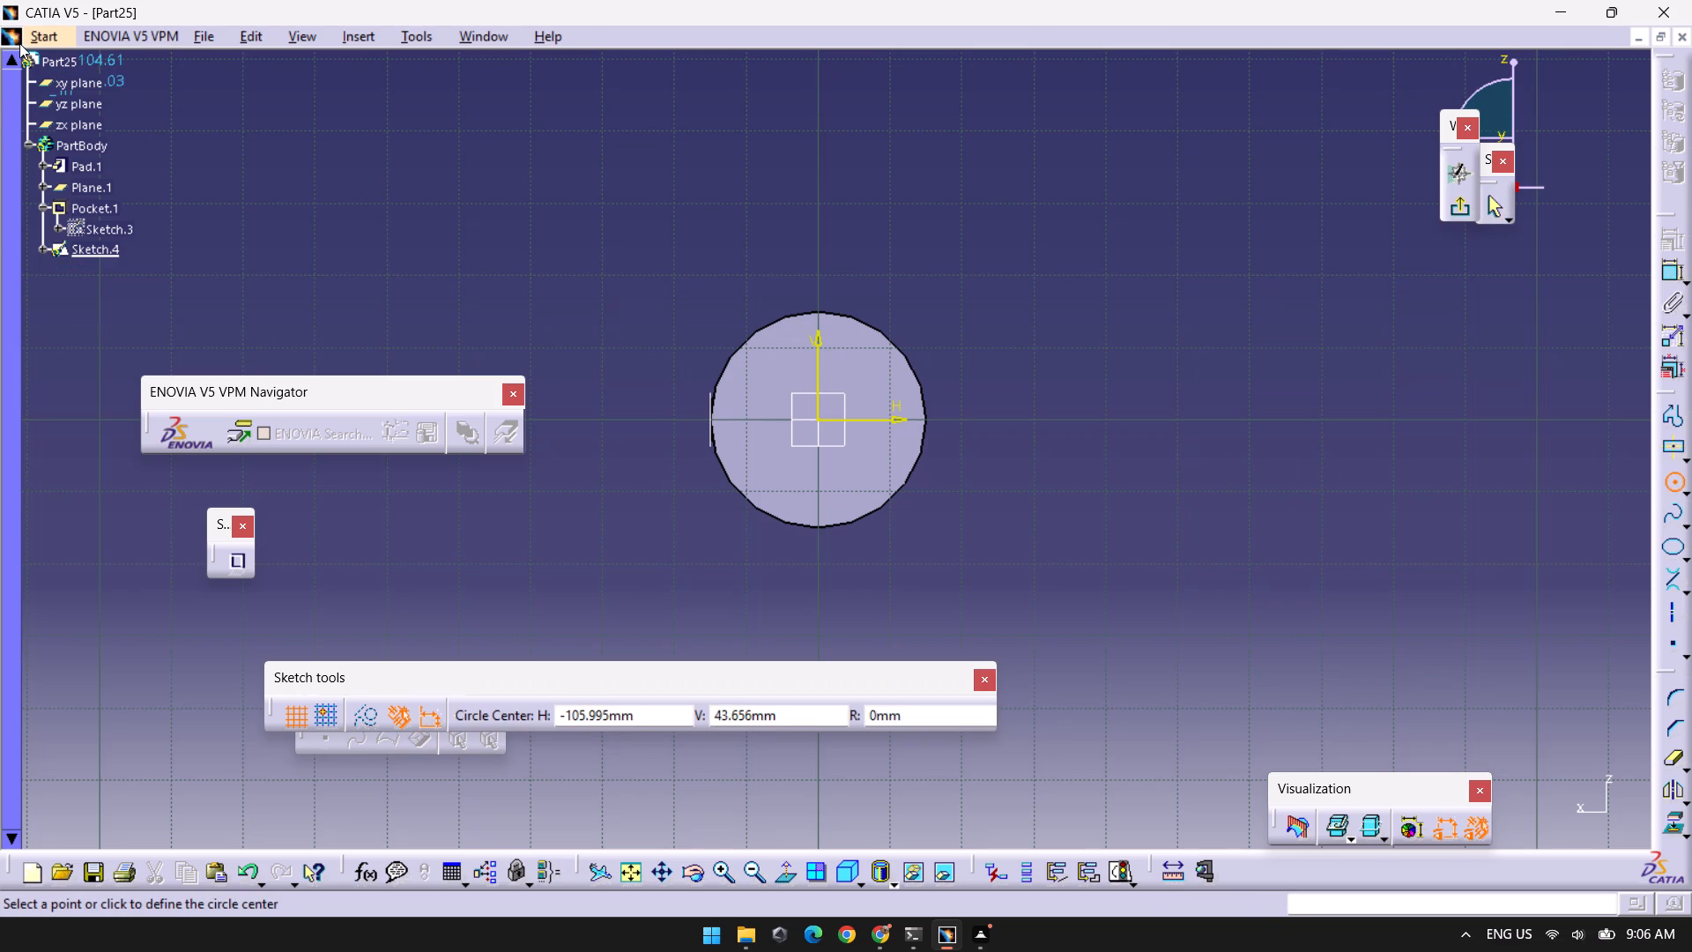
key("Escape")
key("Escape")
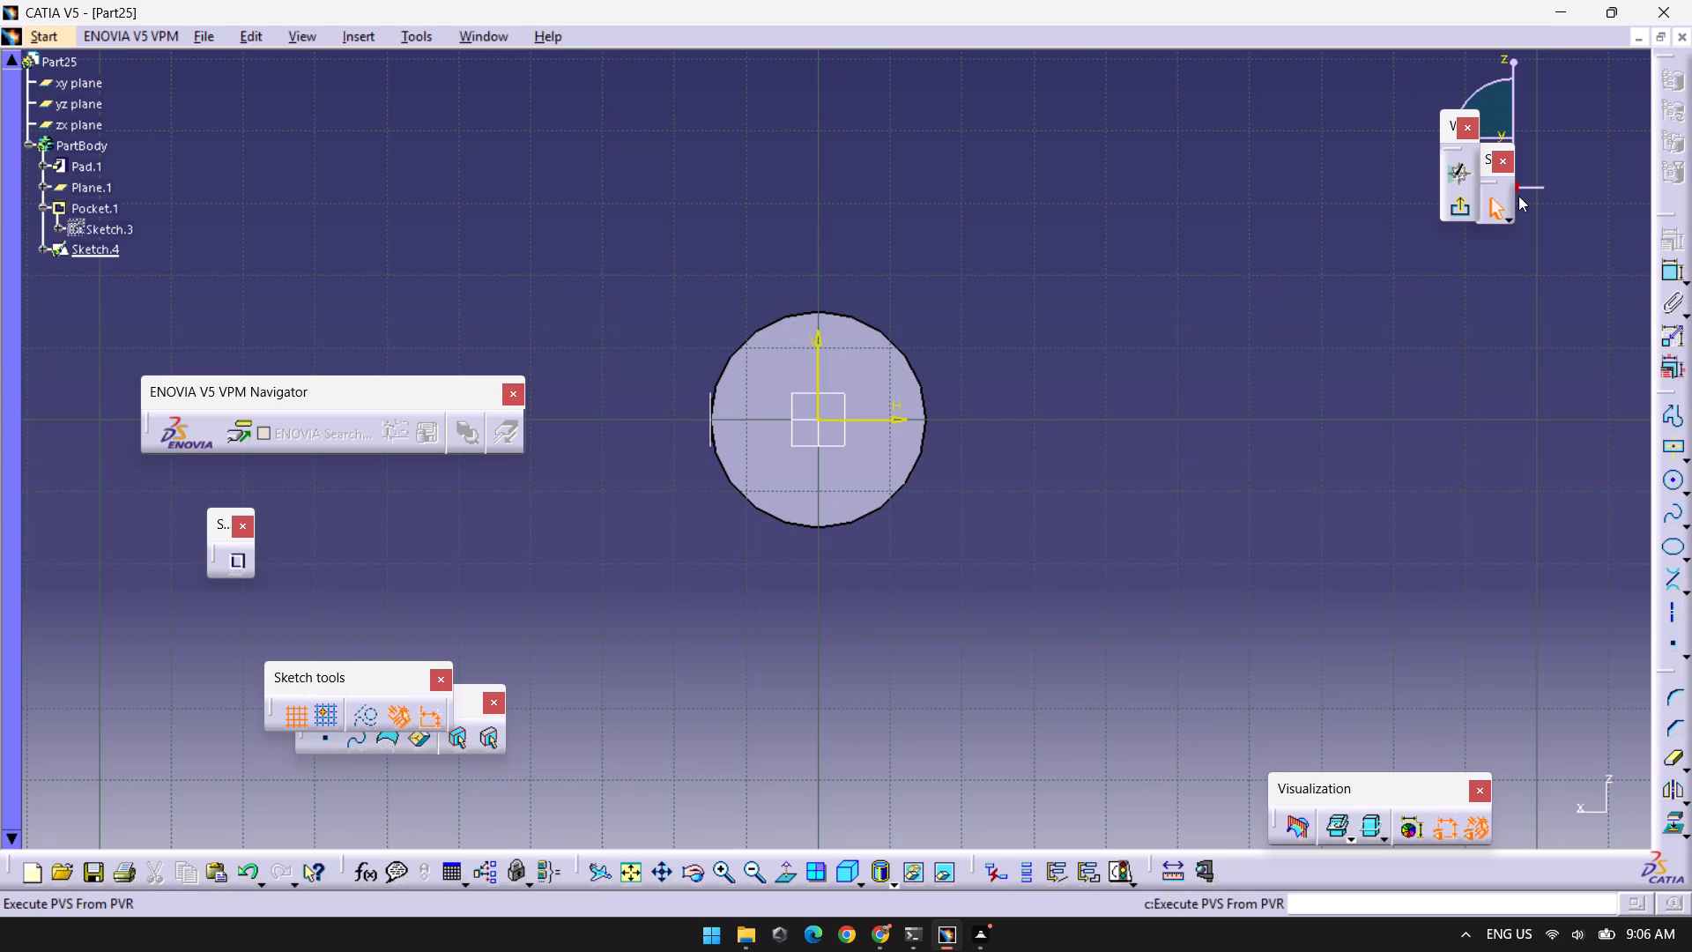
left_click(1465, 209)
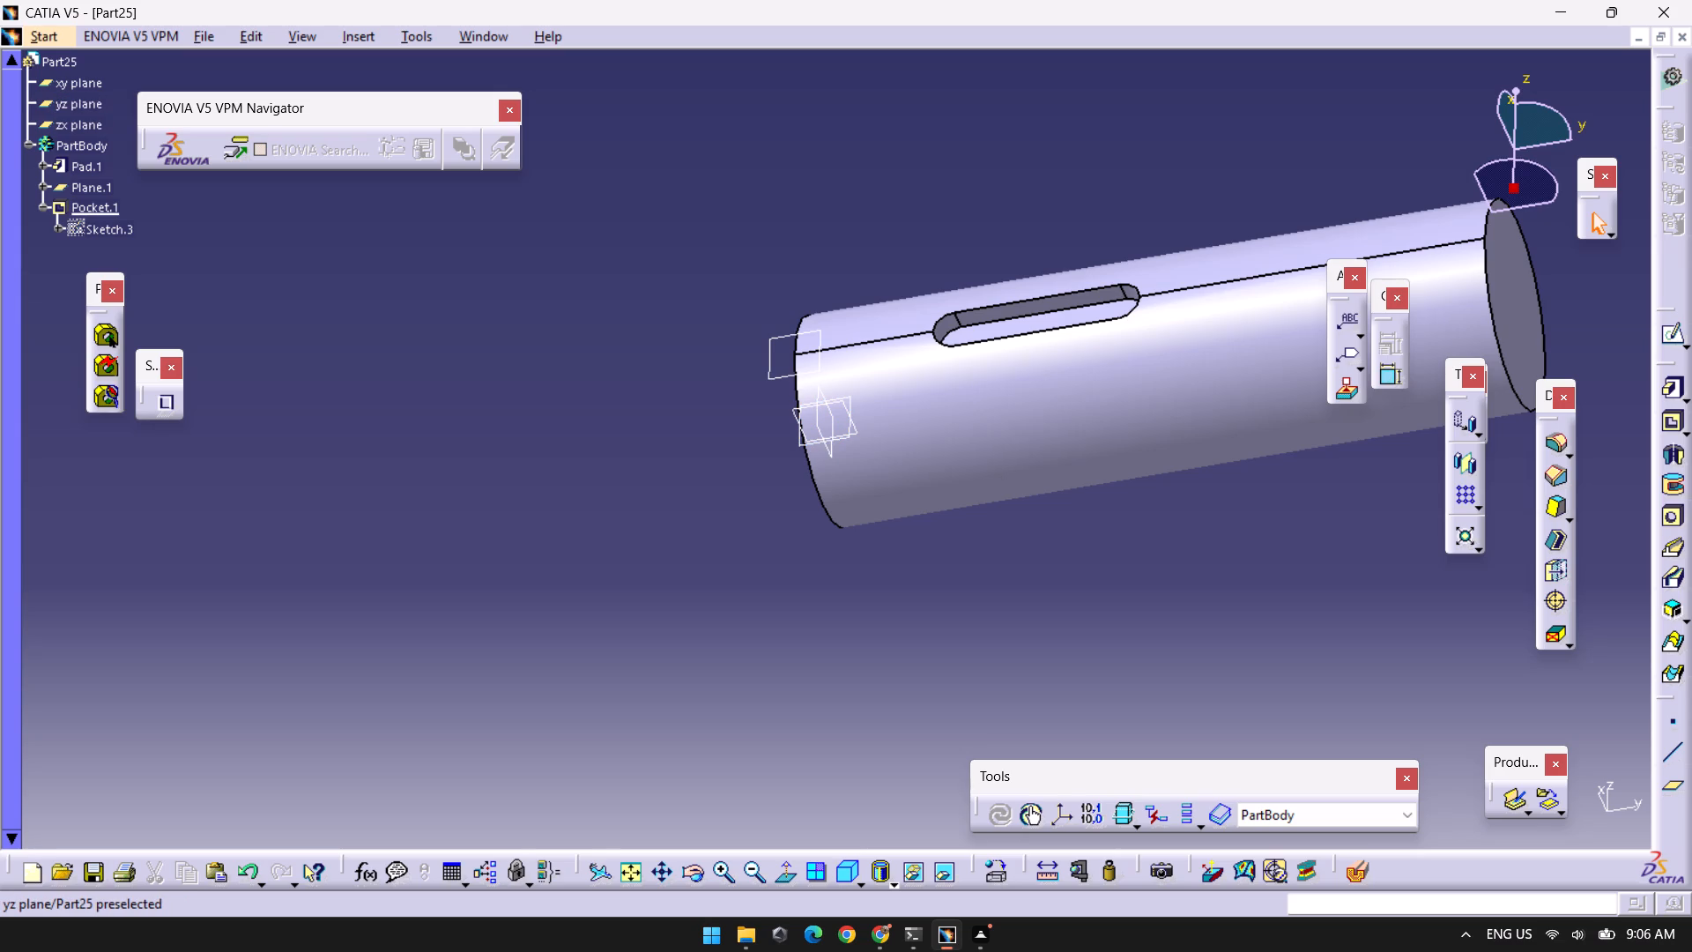
Start a sketch on the yz plane and project both end edges of the cylinder into it.
left_click(85, 101)
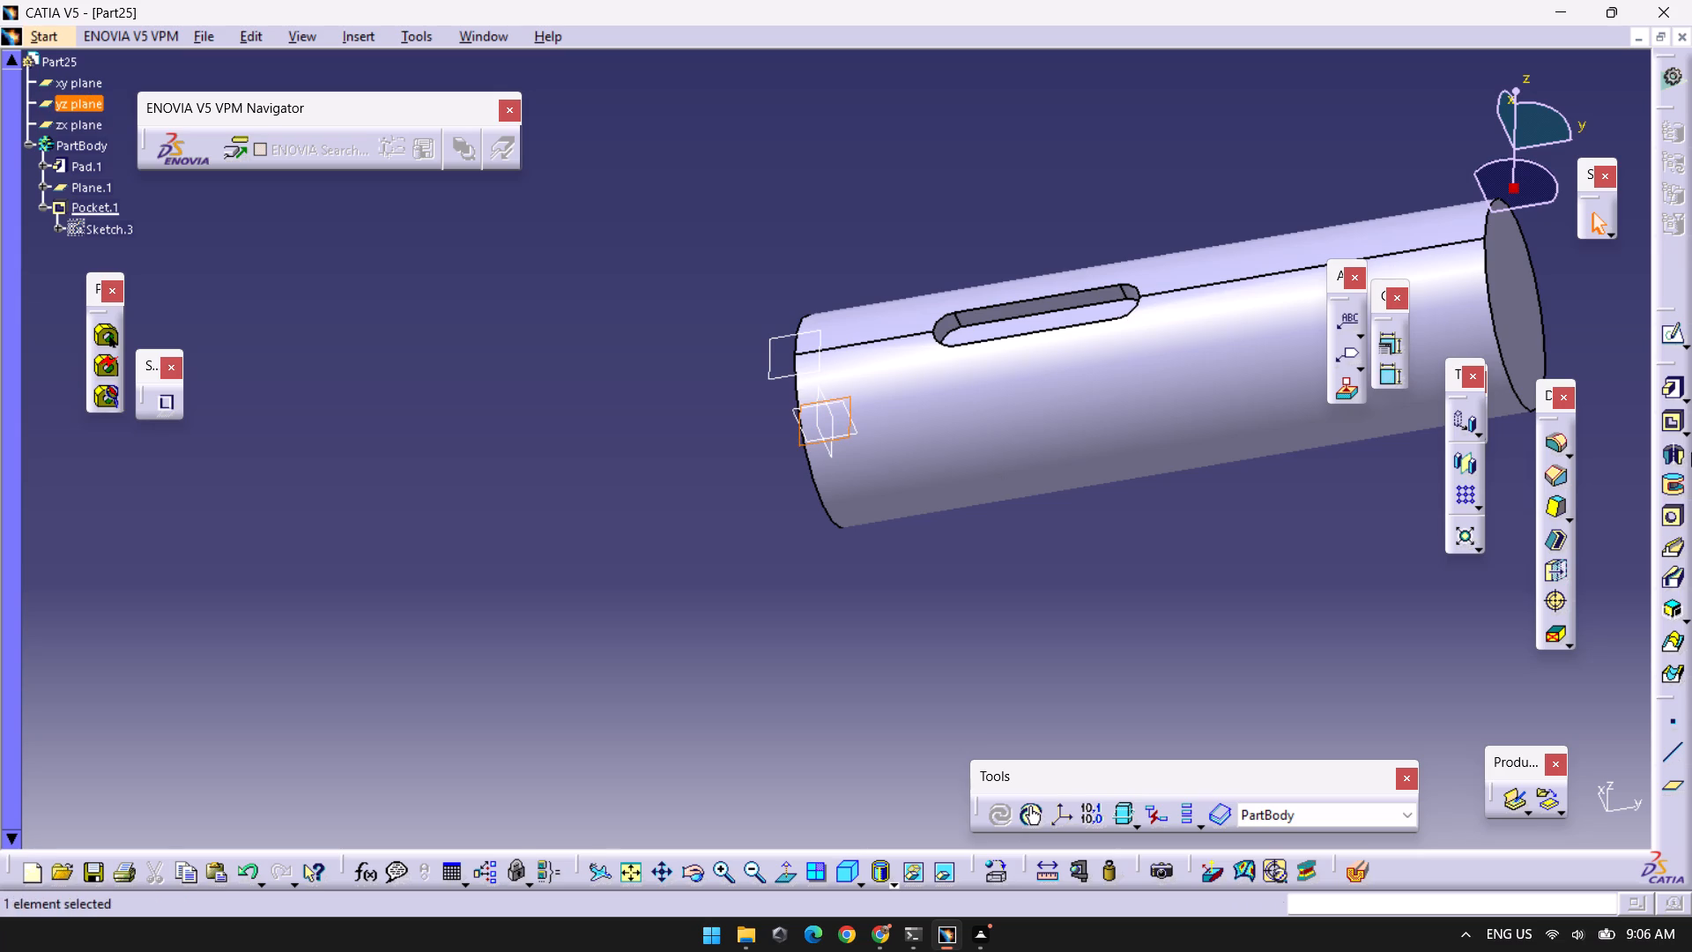
left_click(1662, 334)
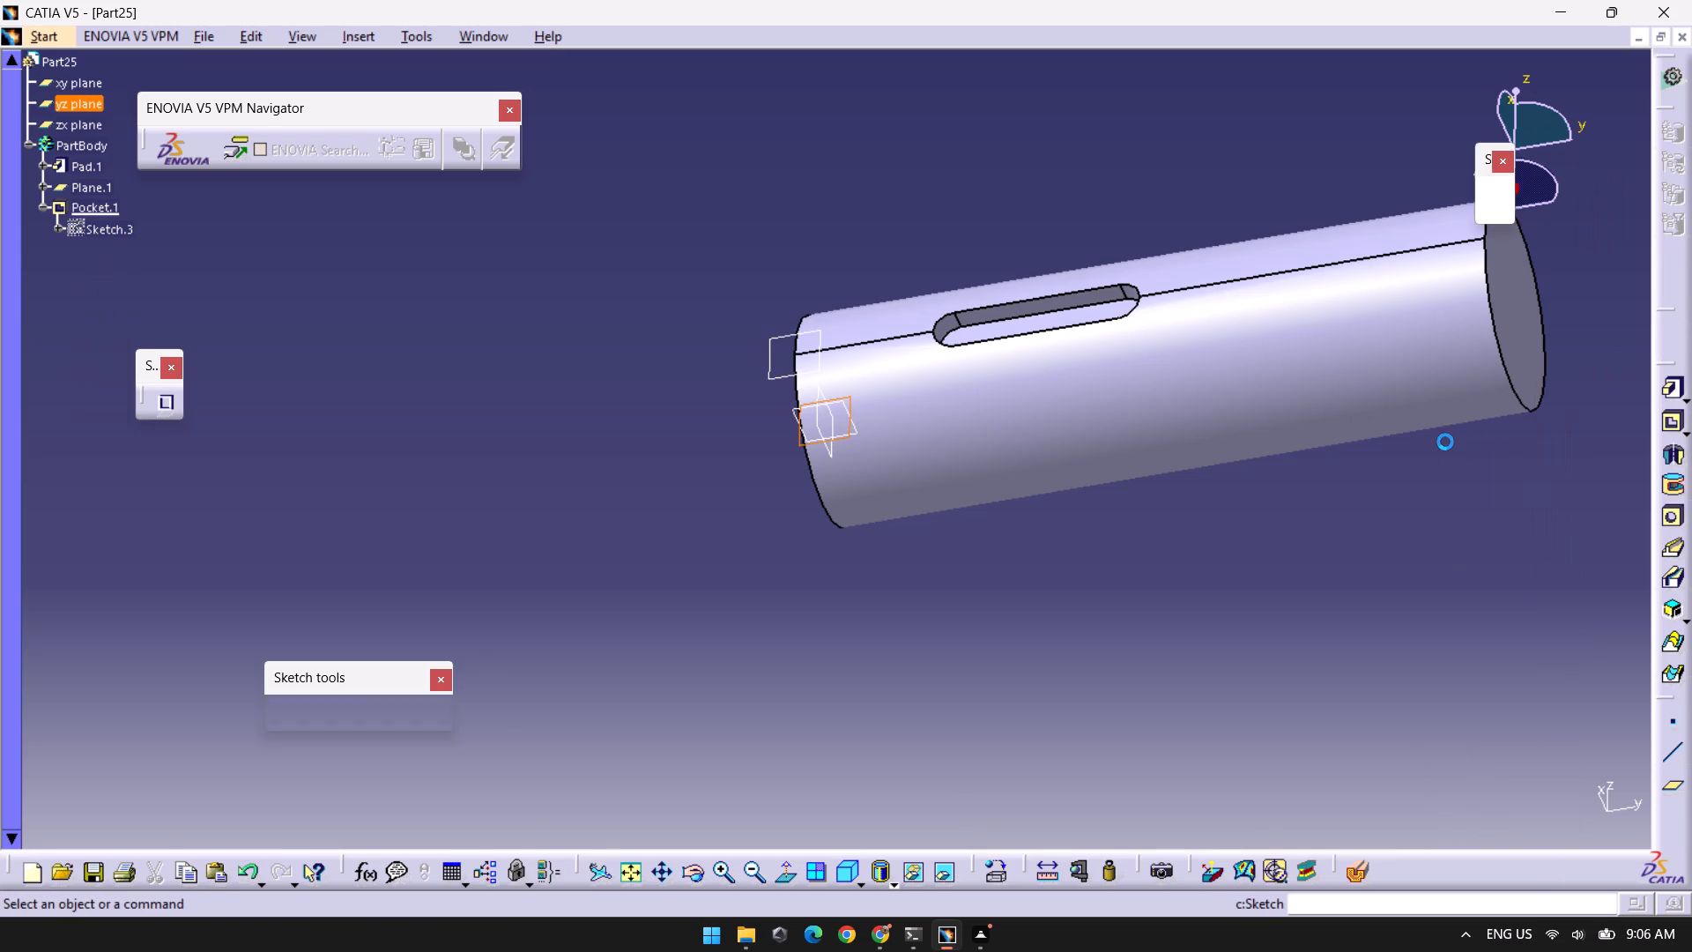
middle_click_drag(947, 642, 606, 617)
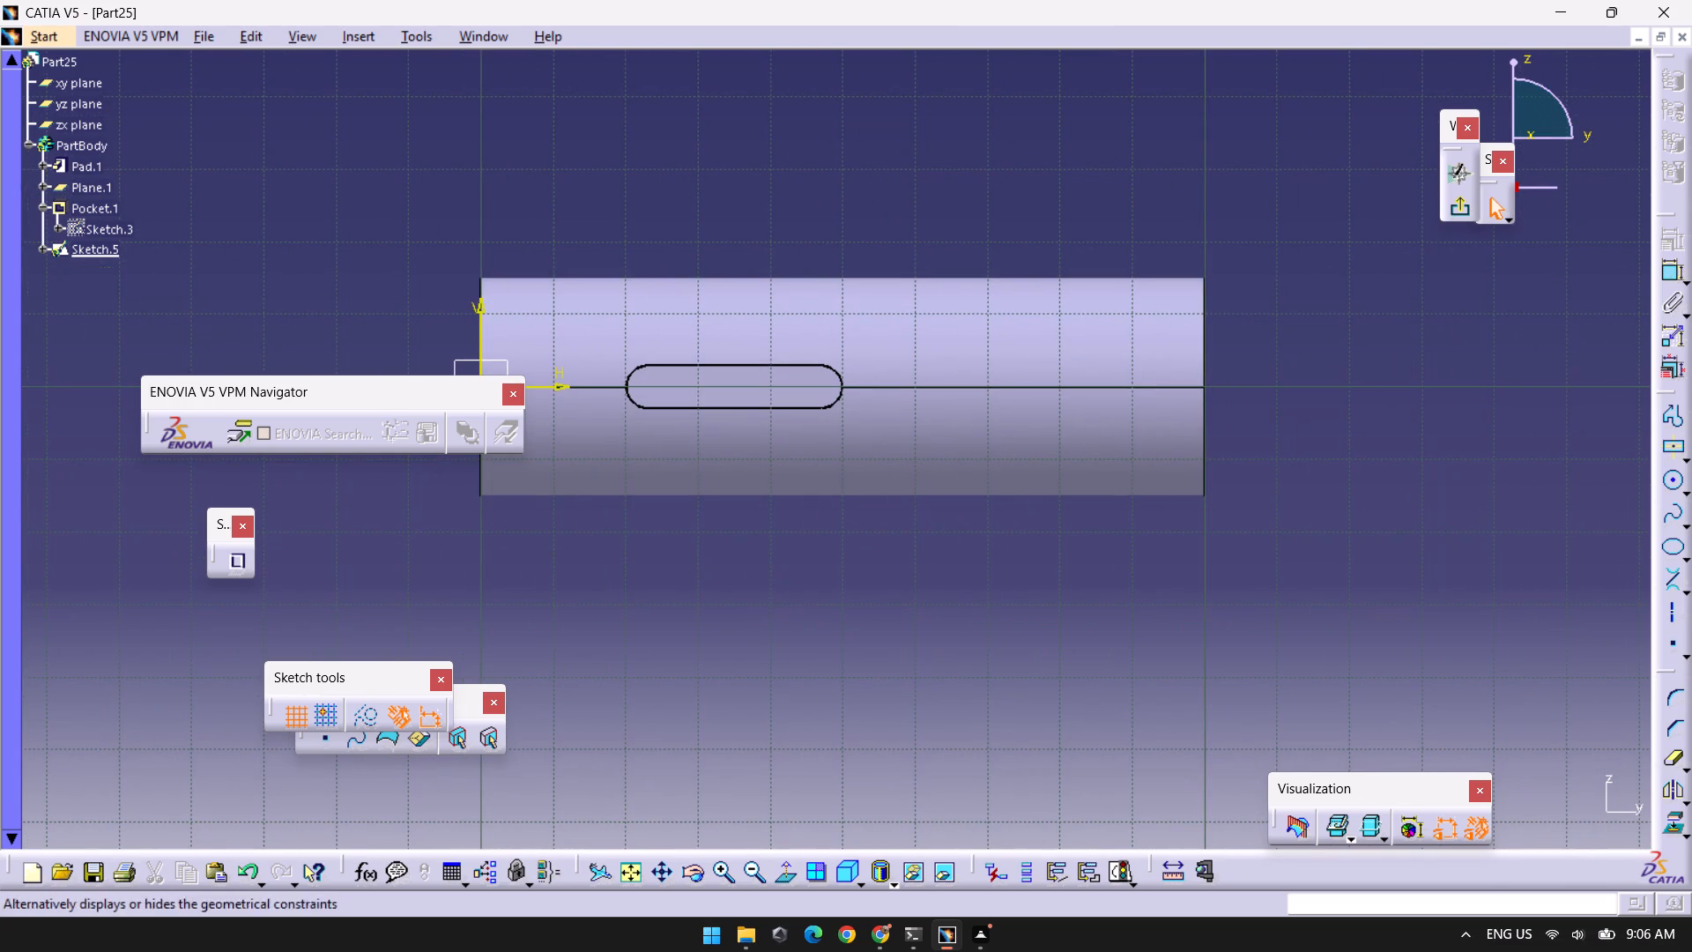
left_click(1674, 826)
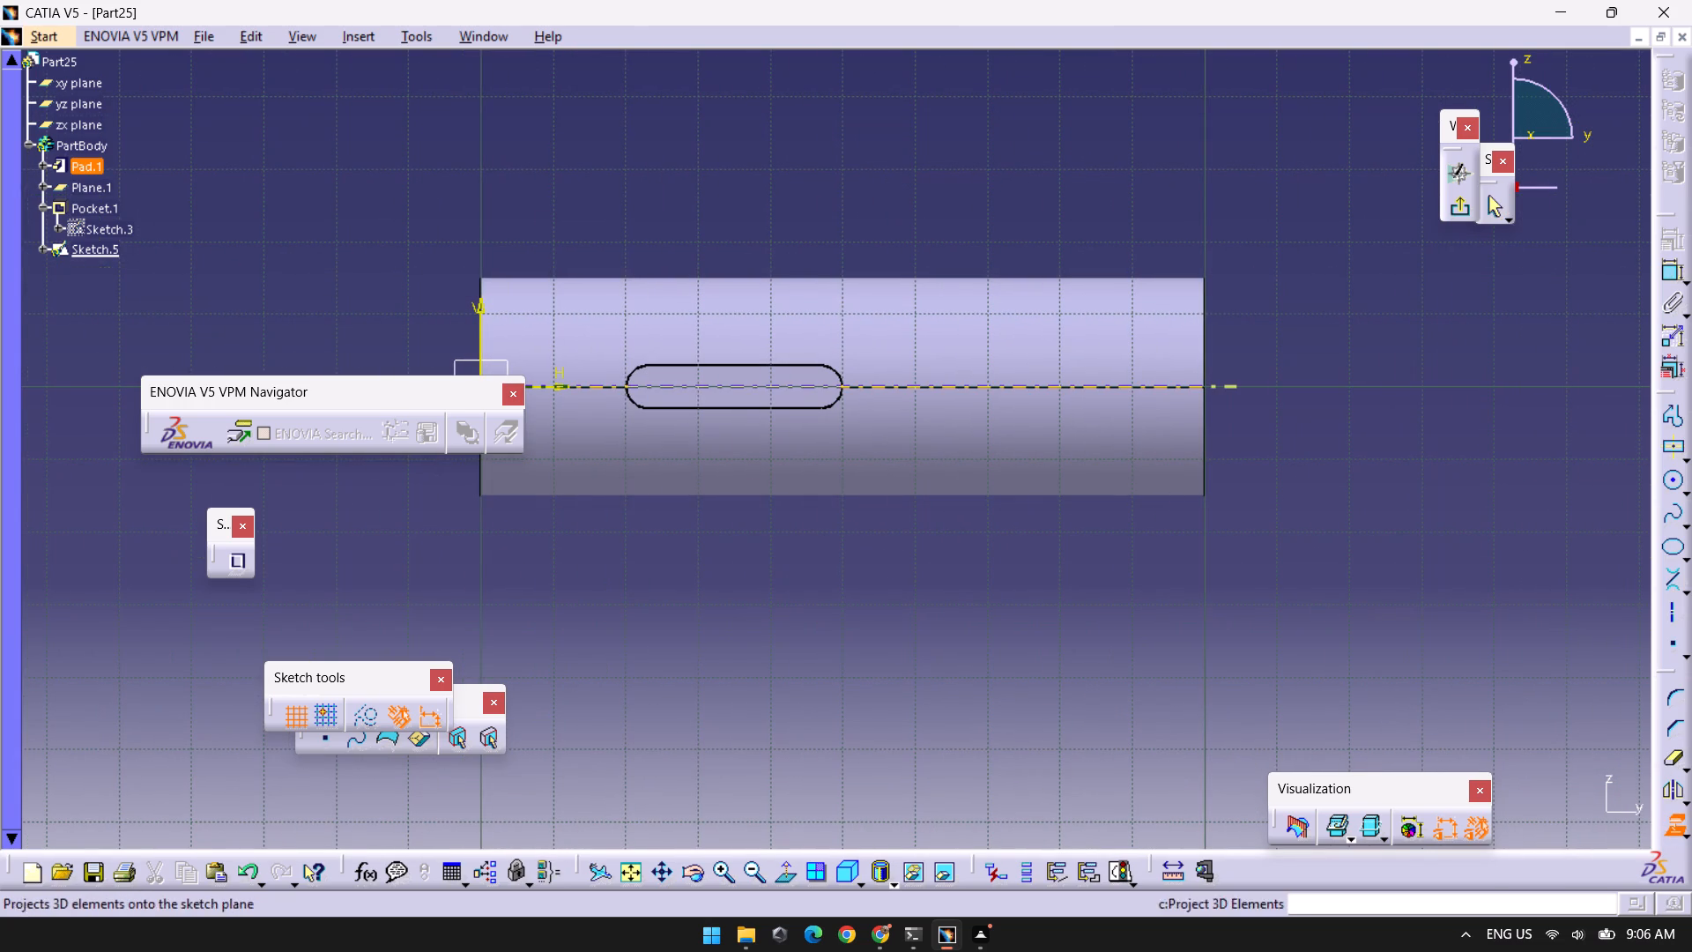
left_click(1204, 353)
middle_click_drag(1369, 420, 1375, 420)
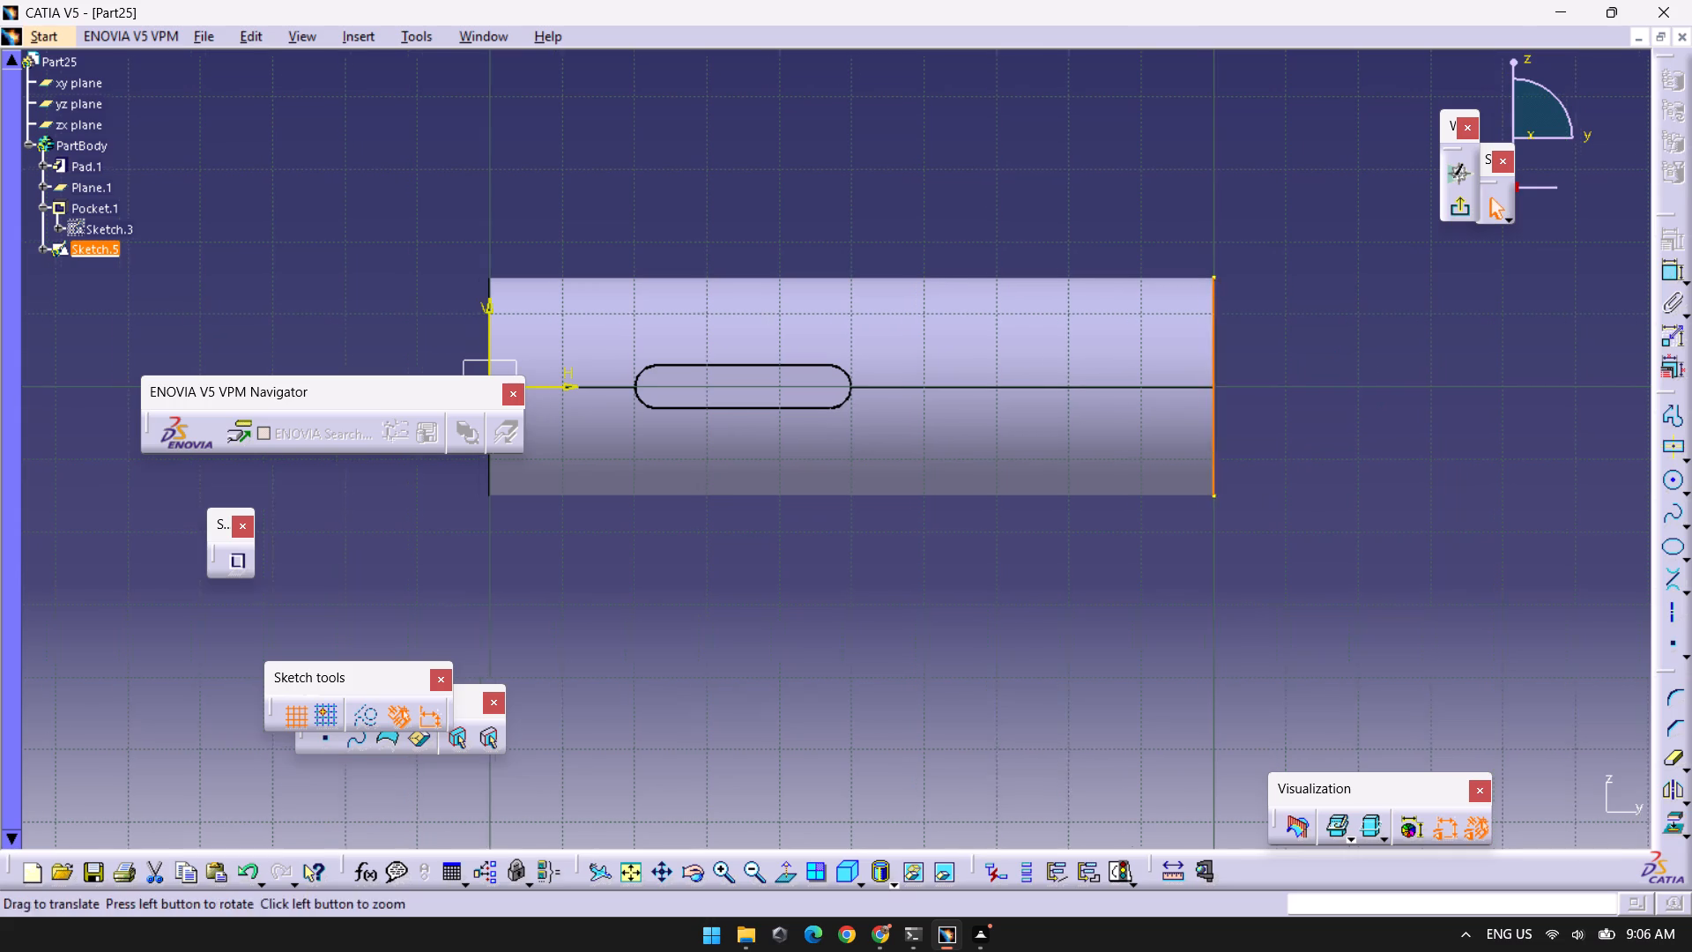
middle_click_drag(1375, 420, 1510, 375)
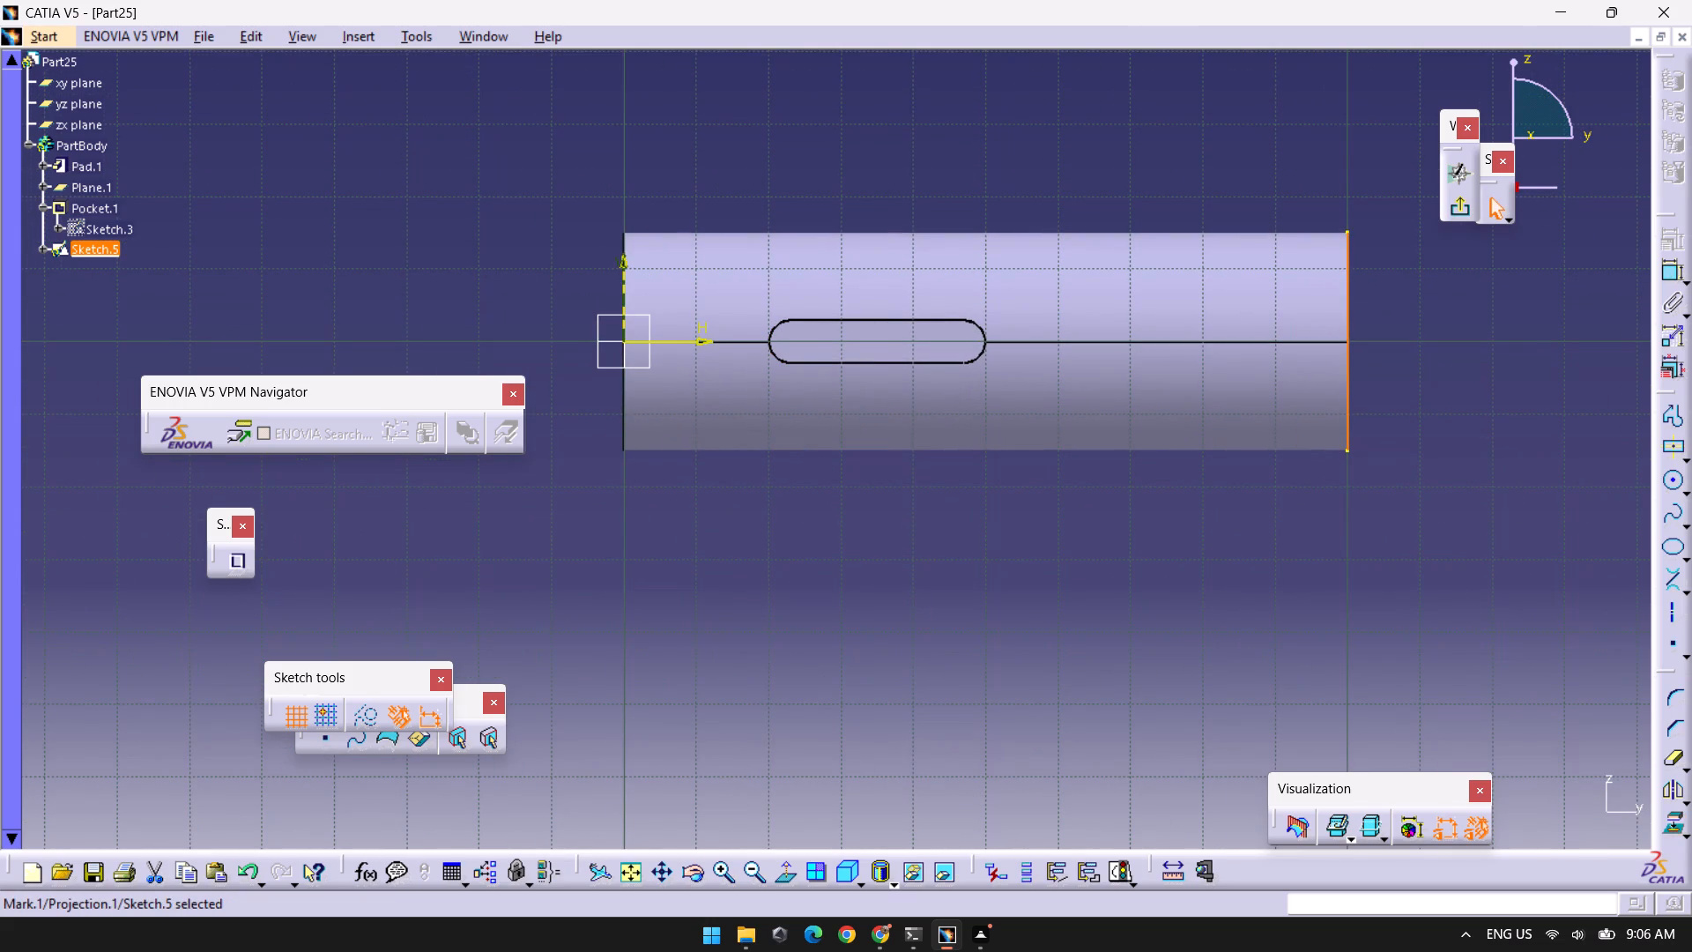
left_click(625, 242)
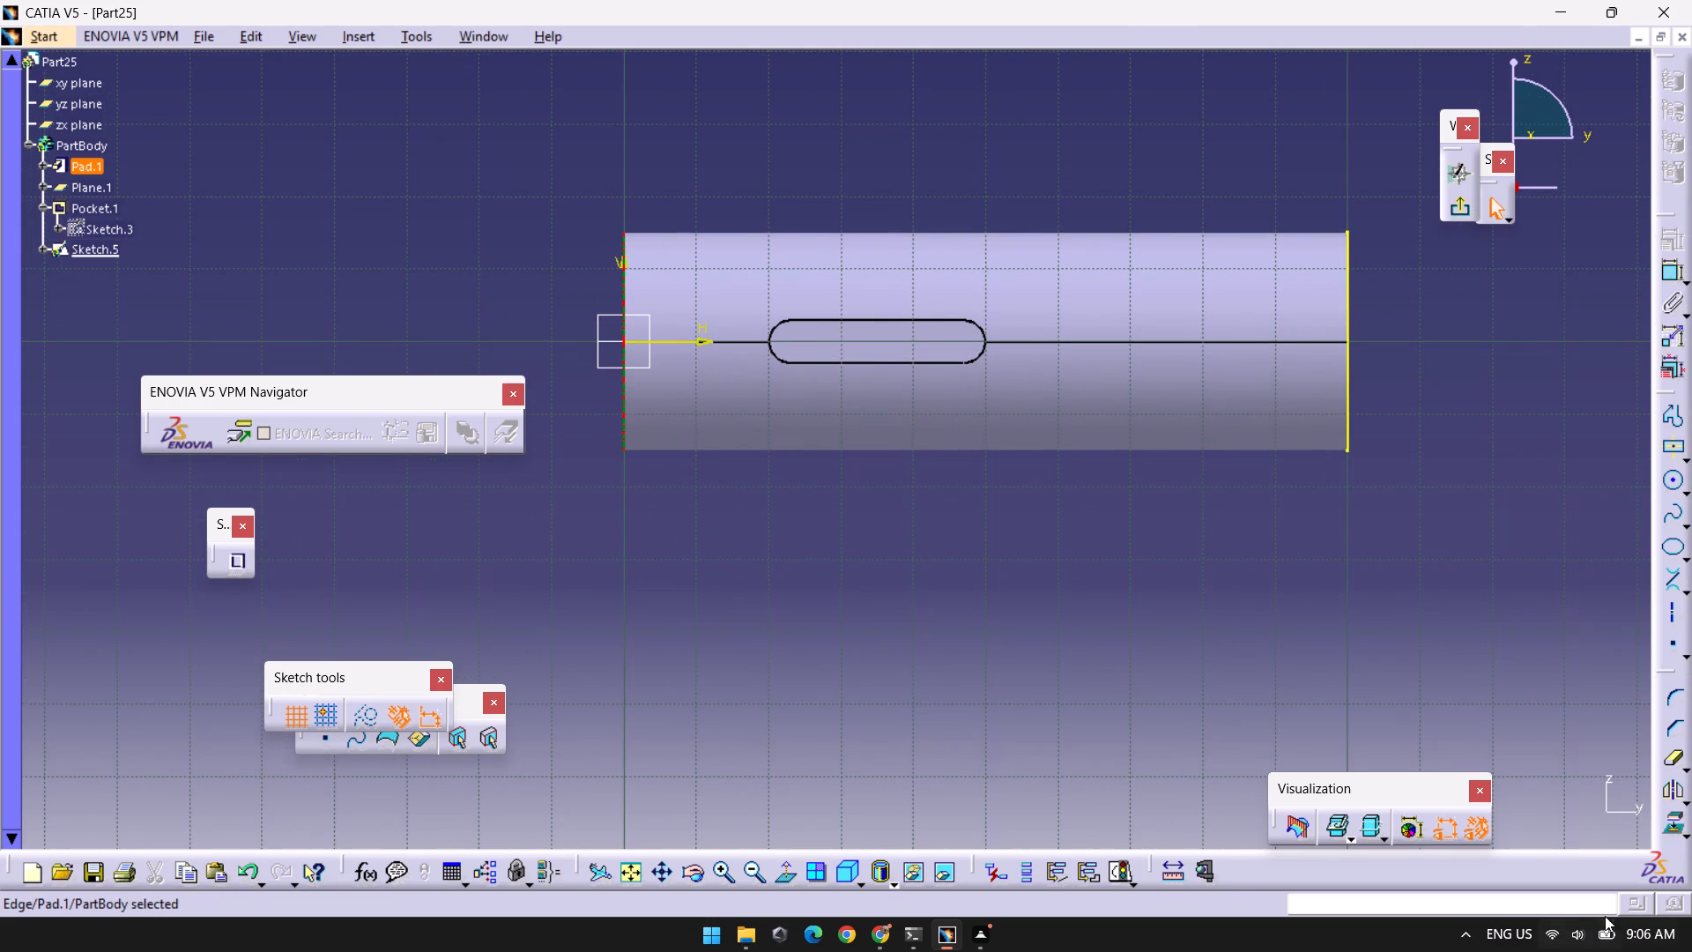
left_click(1674, 819)
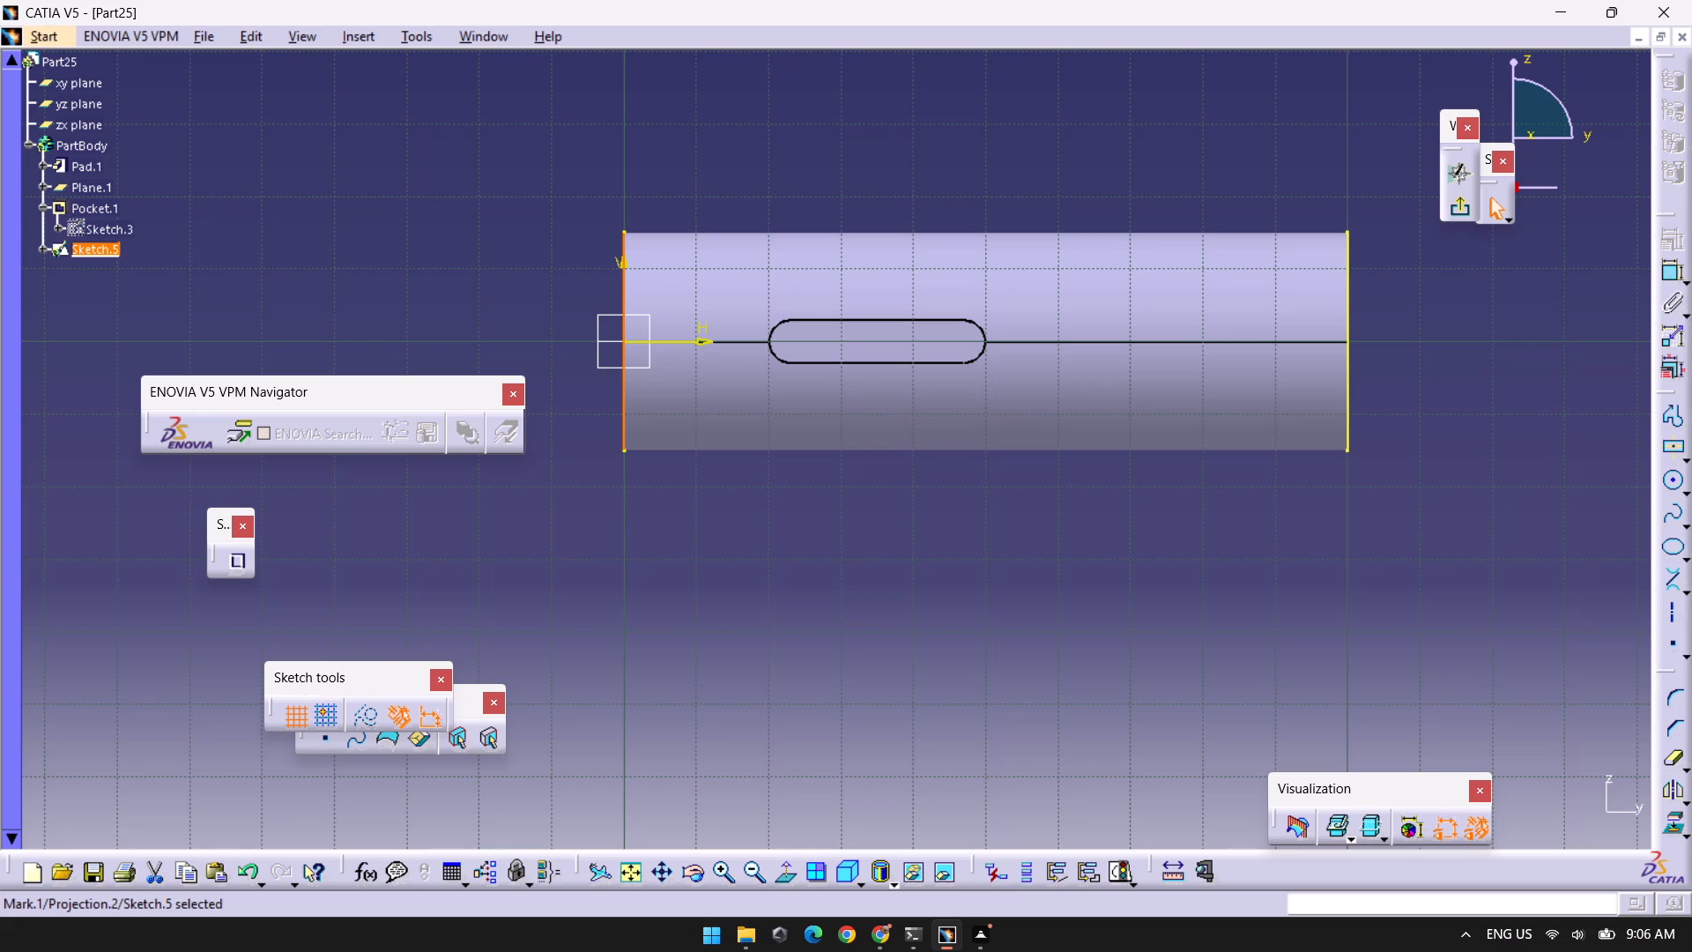
left_click(1021, 576)
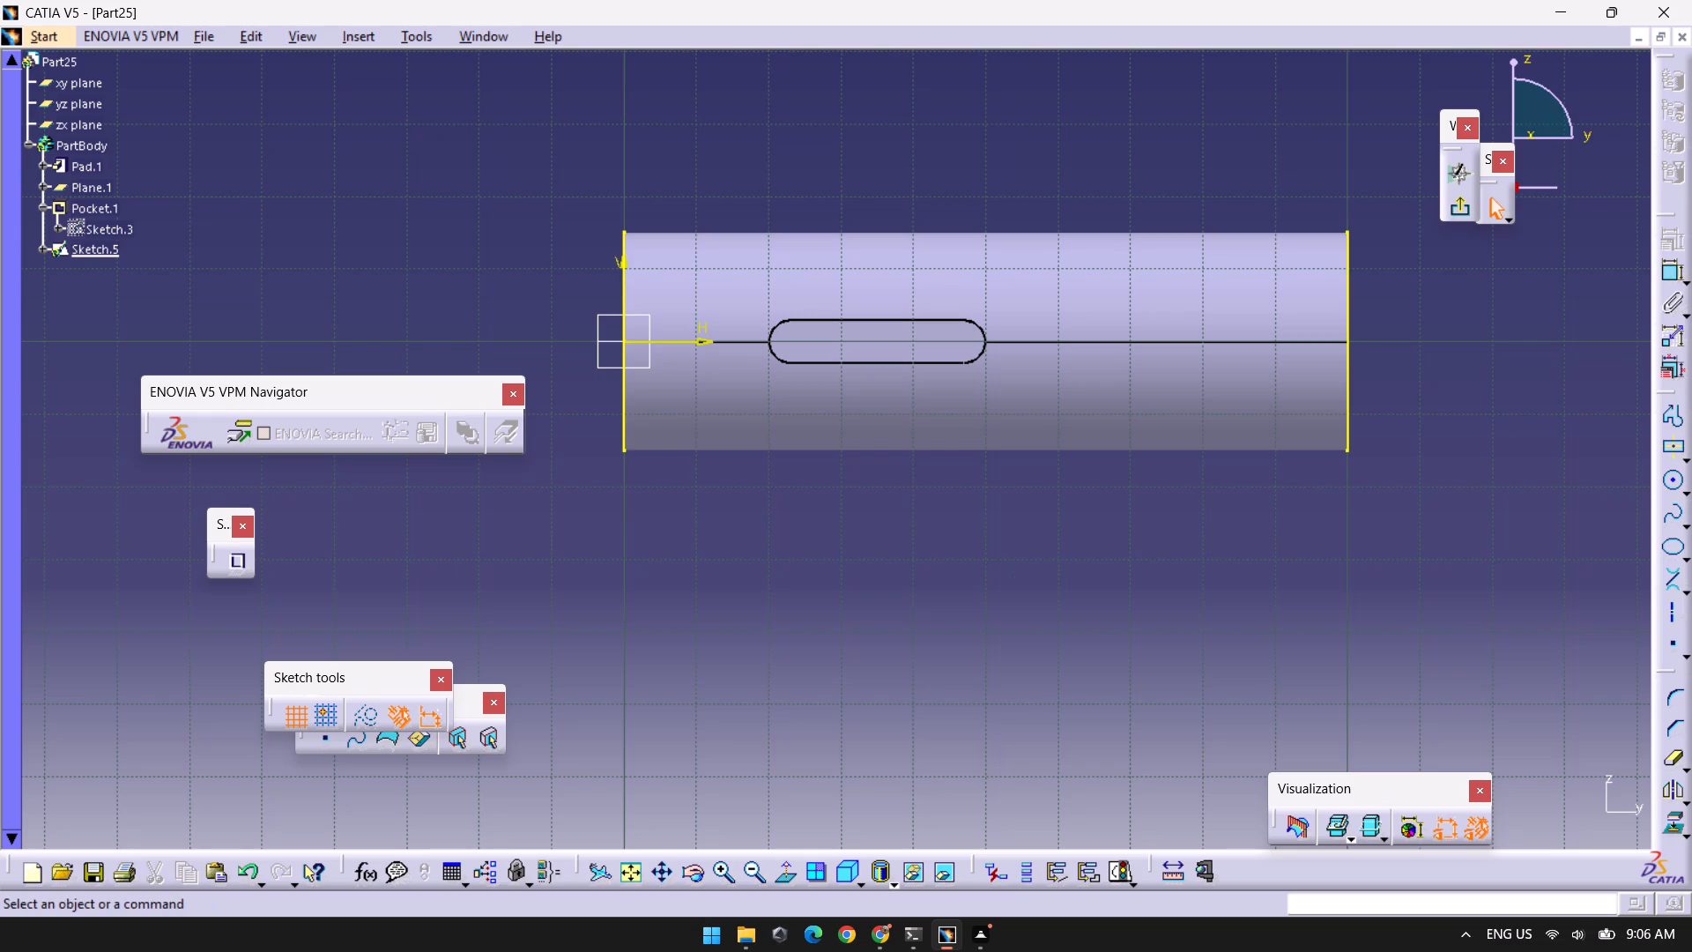
Draw a 5 mm radius circle centred on the cylinder's upper outline, about 22 mm from the end farther from the slot.
left_click(1669, 487)
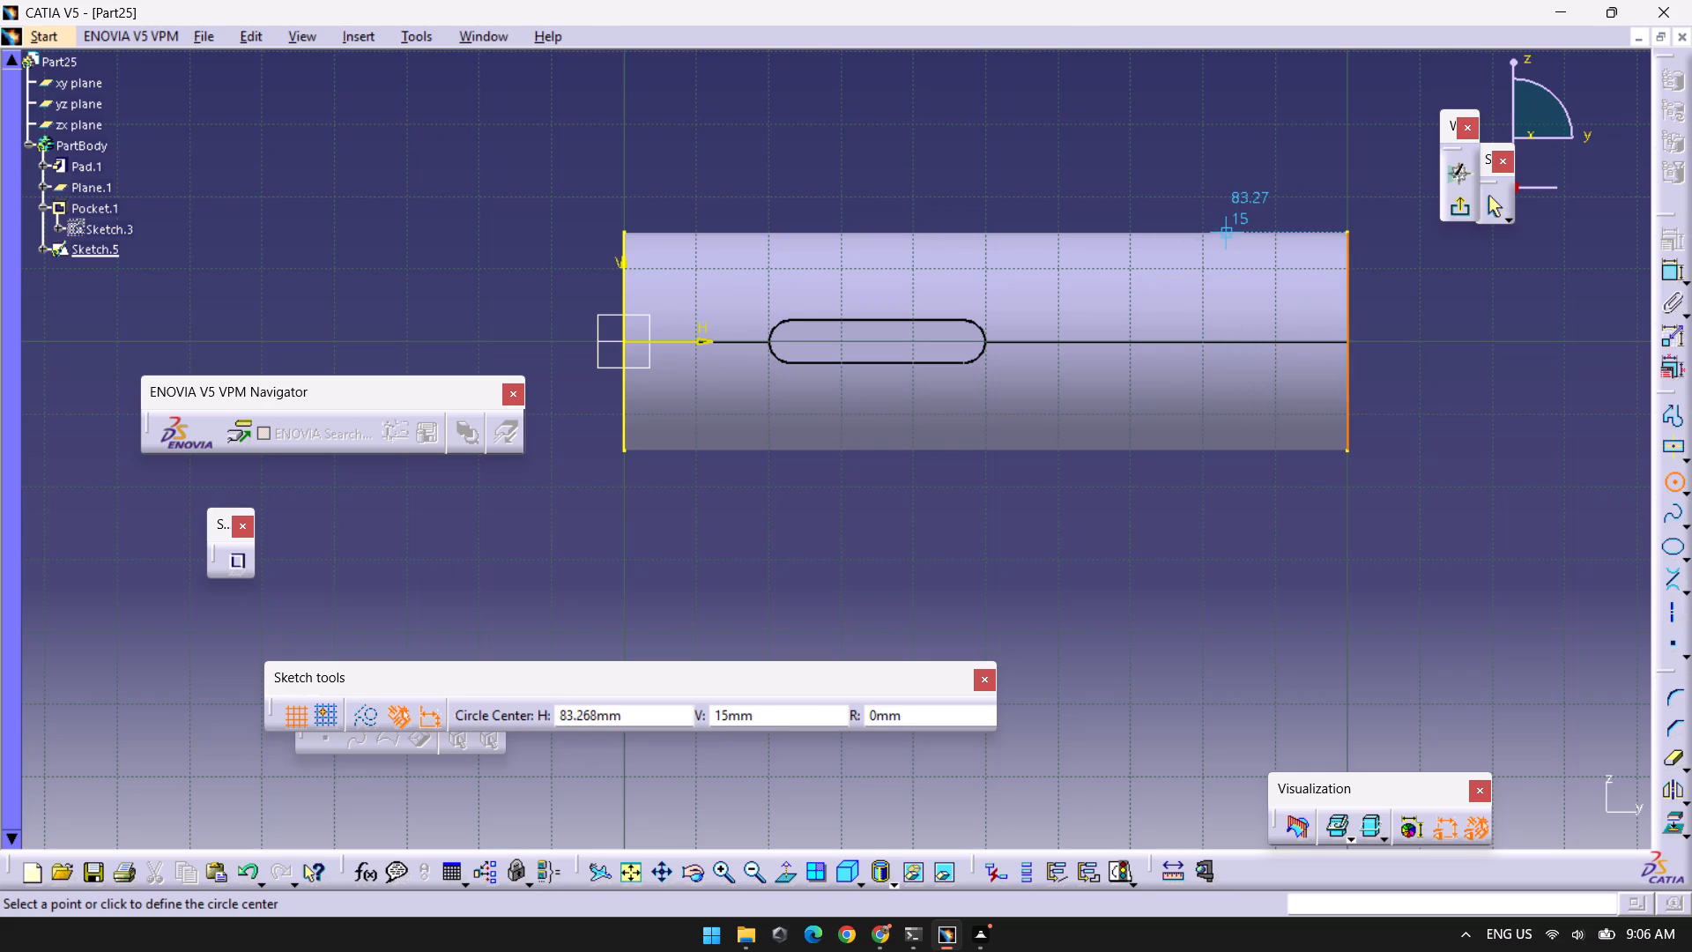
left_click(1187, 230)
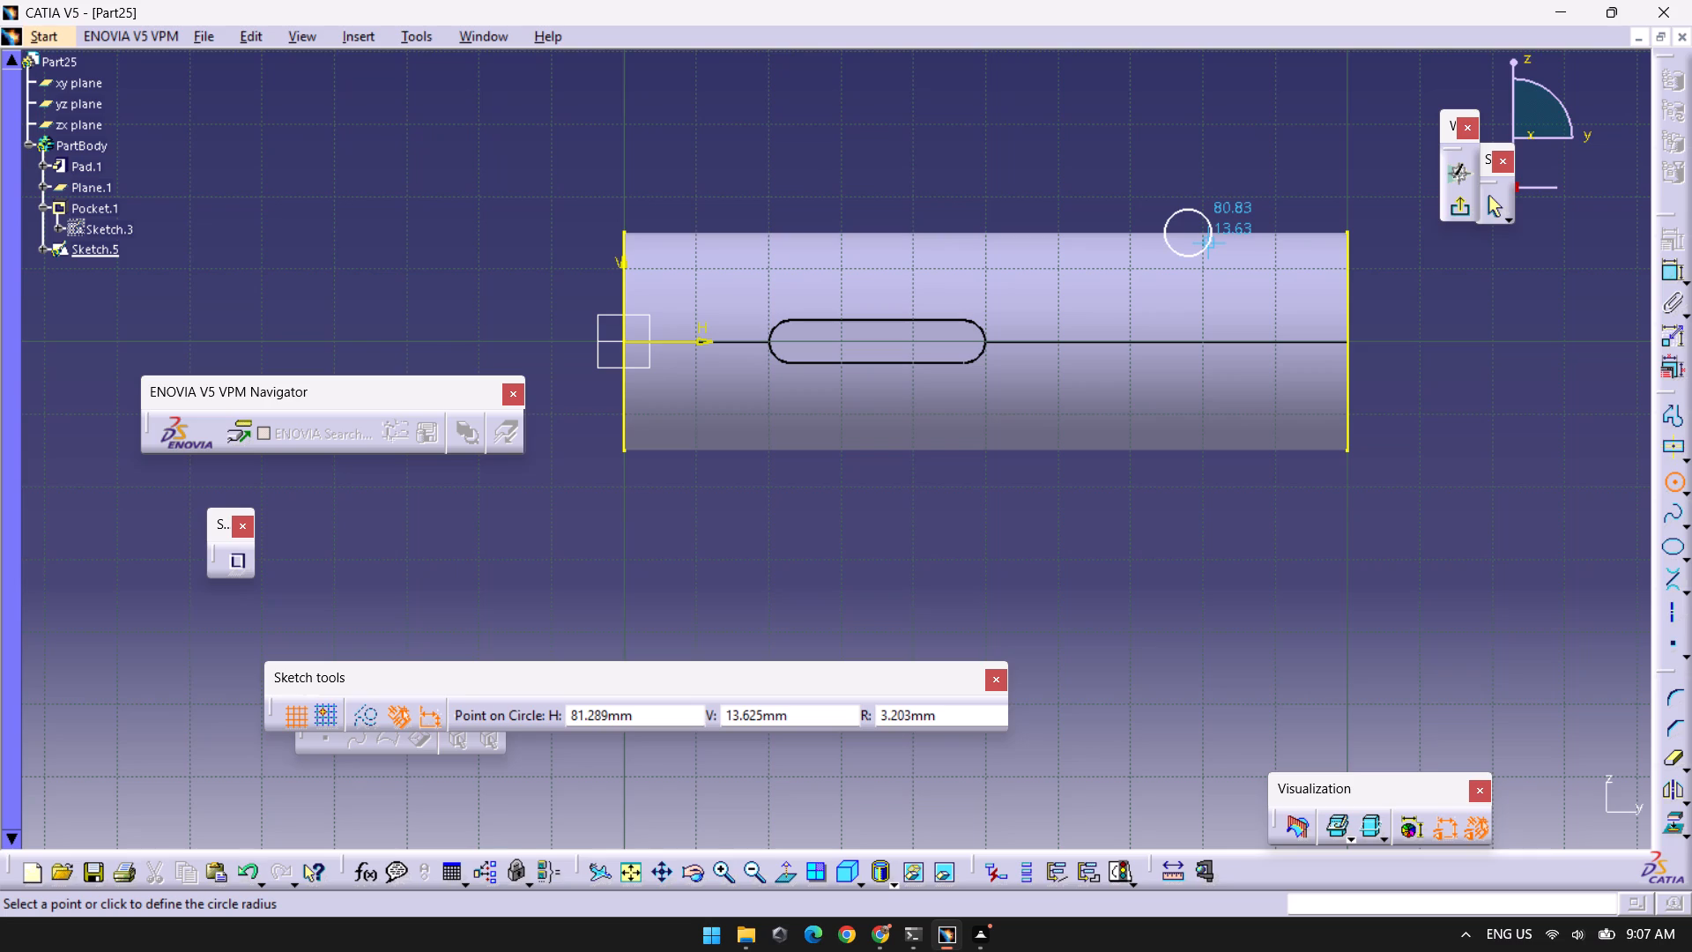
key("Tab")
key("Tab")
key("Tab")
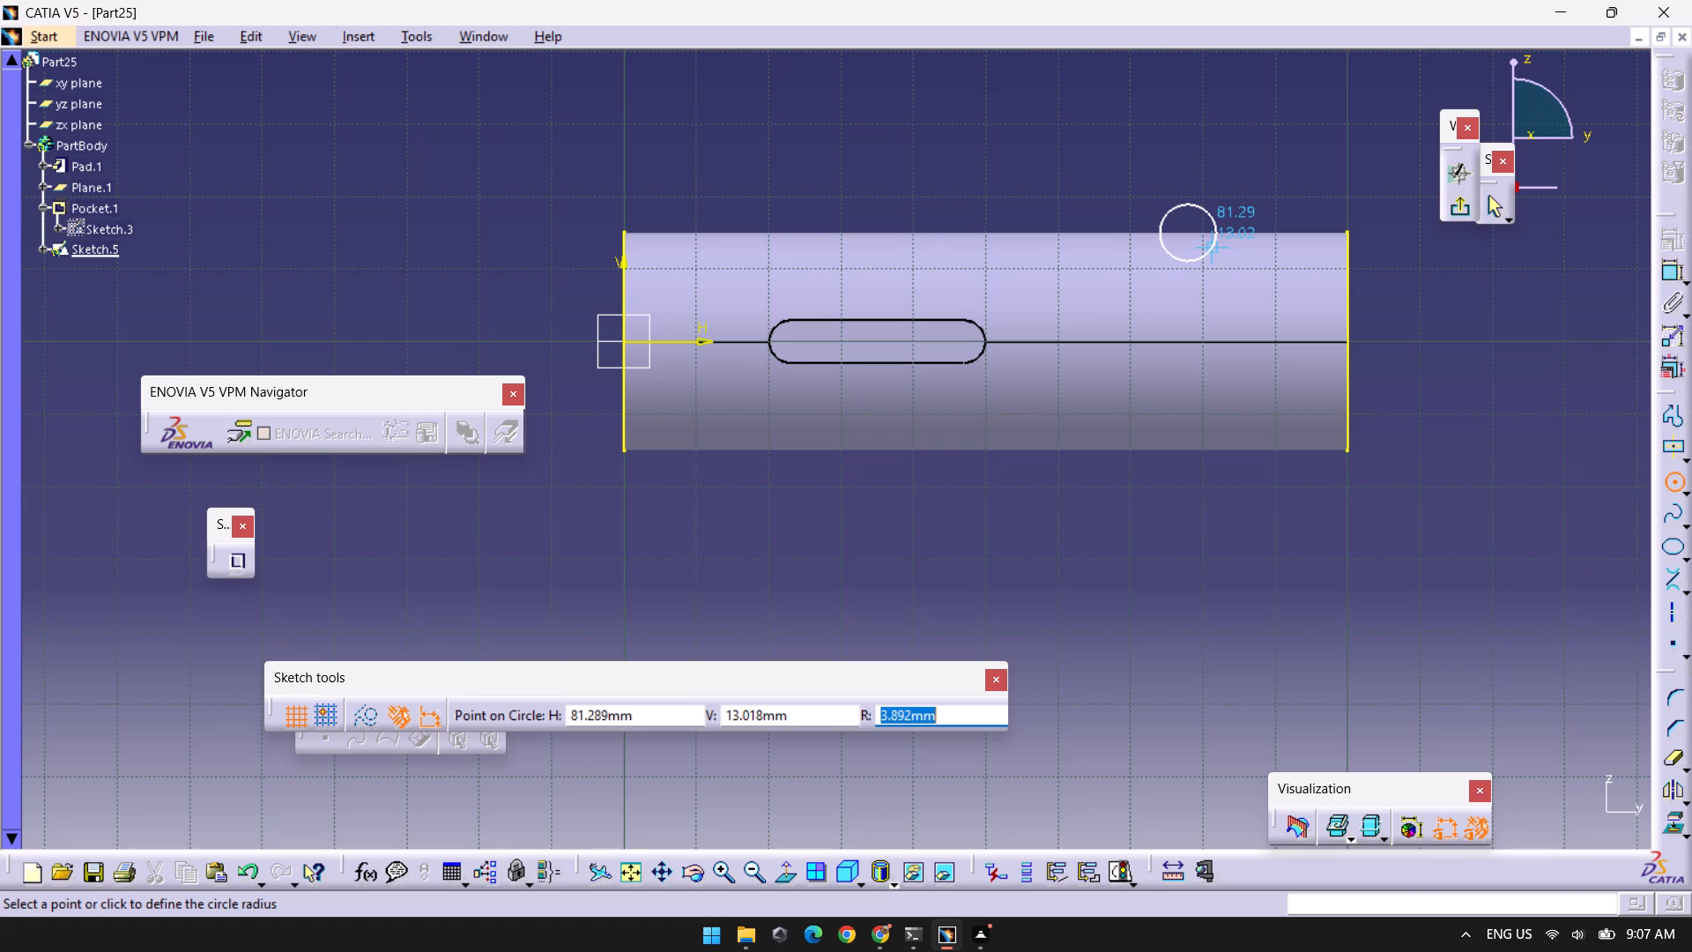
key("5")
key("Return")
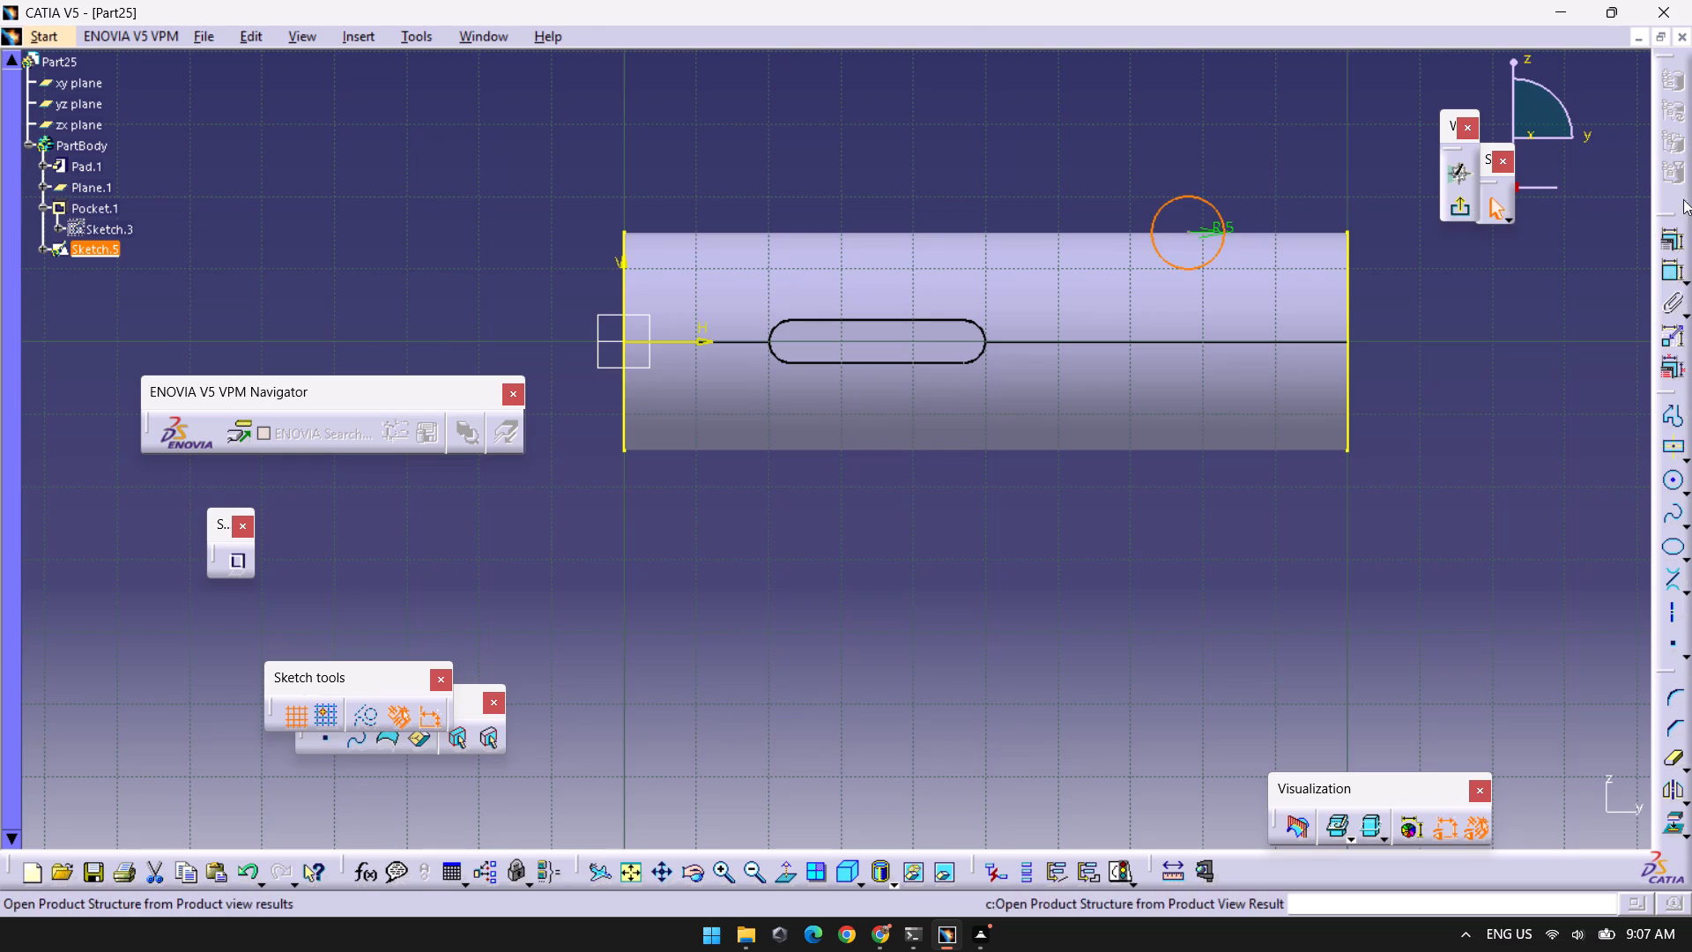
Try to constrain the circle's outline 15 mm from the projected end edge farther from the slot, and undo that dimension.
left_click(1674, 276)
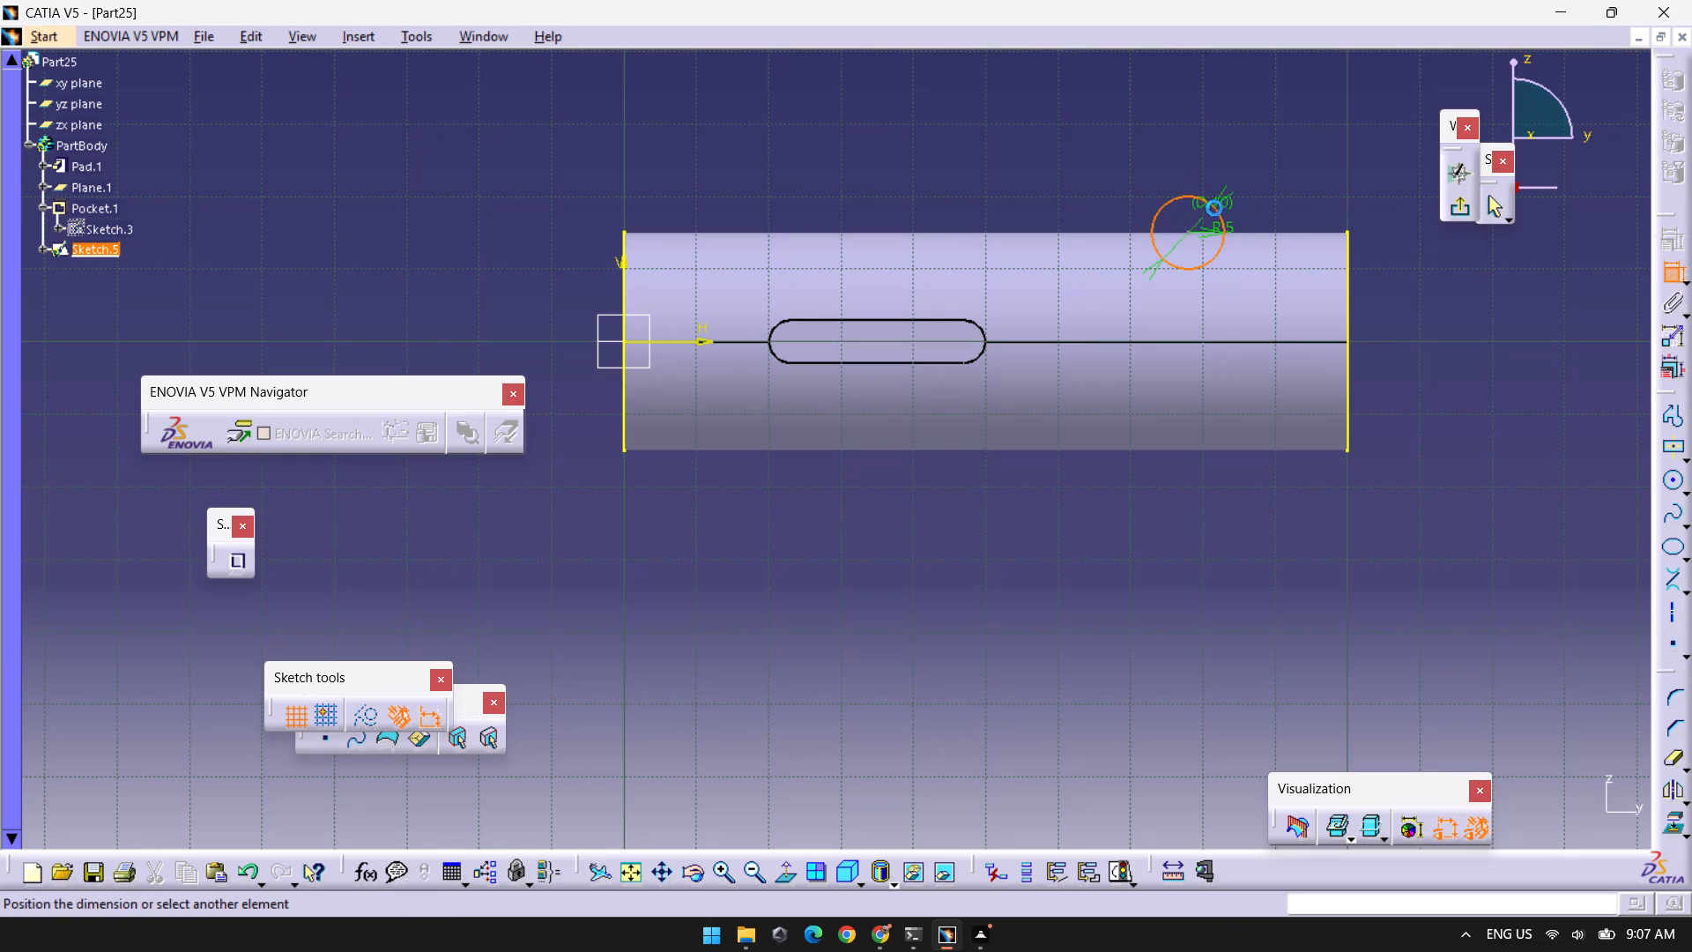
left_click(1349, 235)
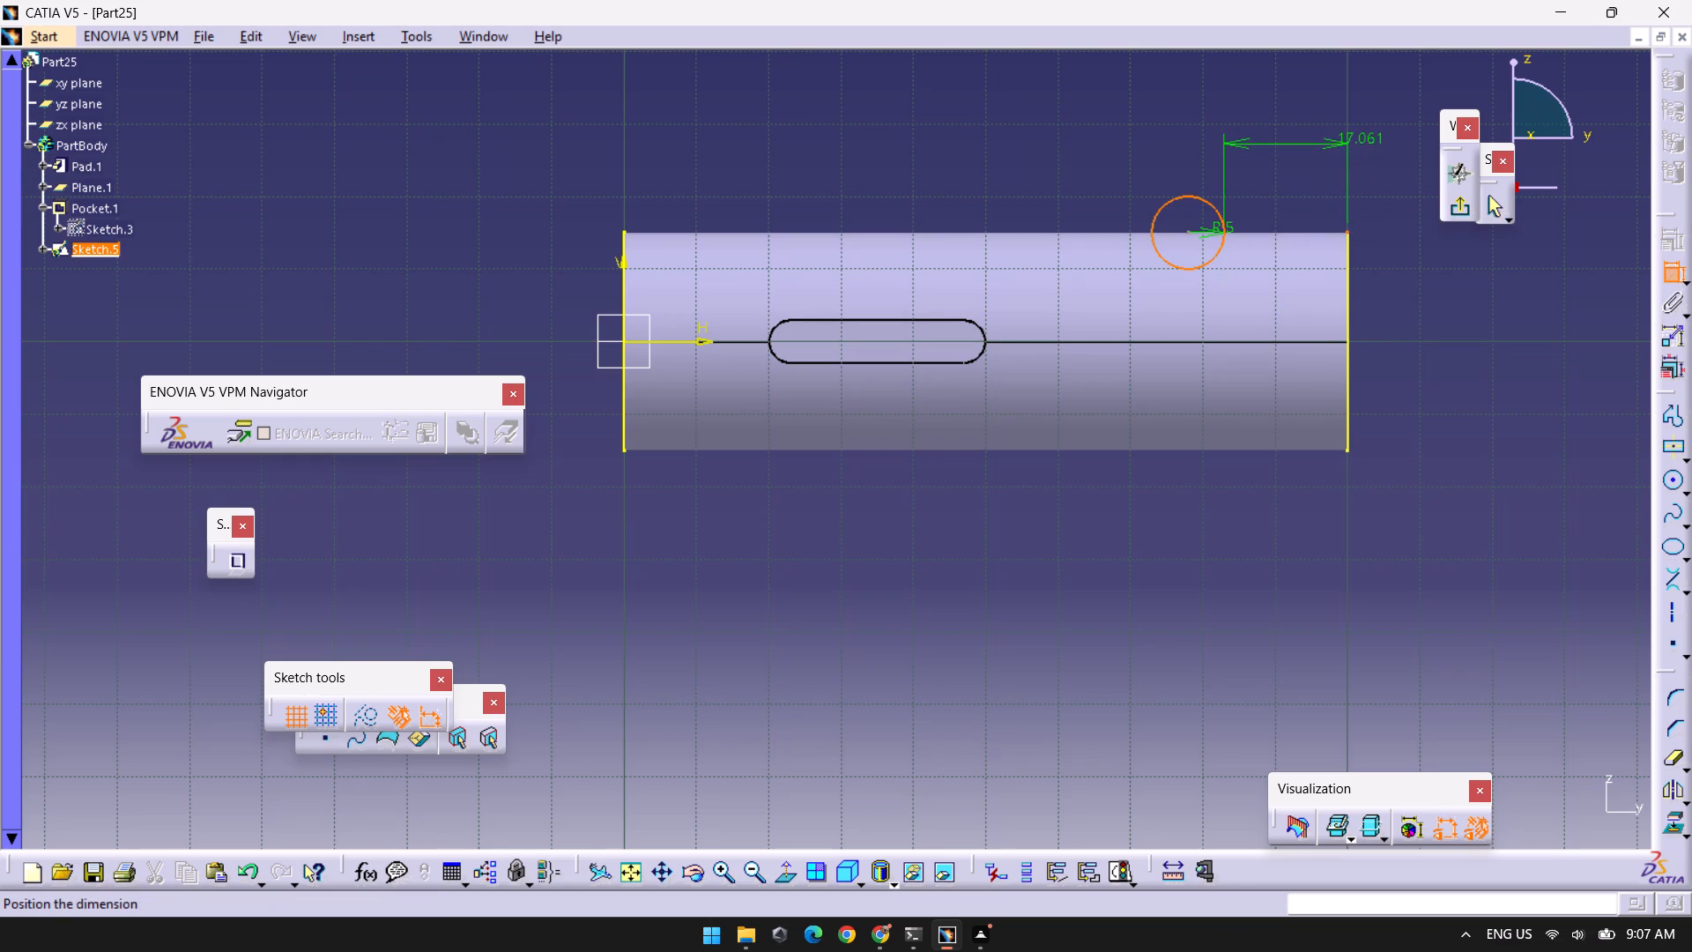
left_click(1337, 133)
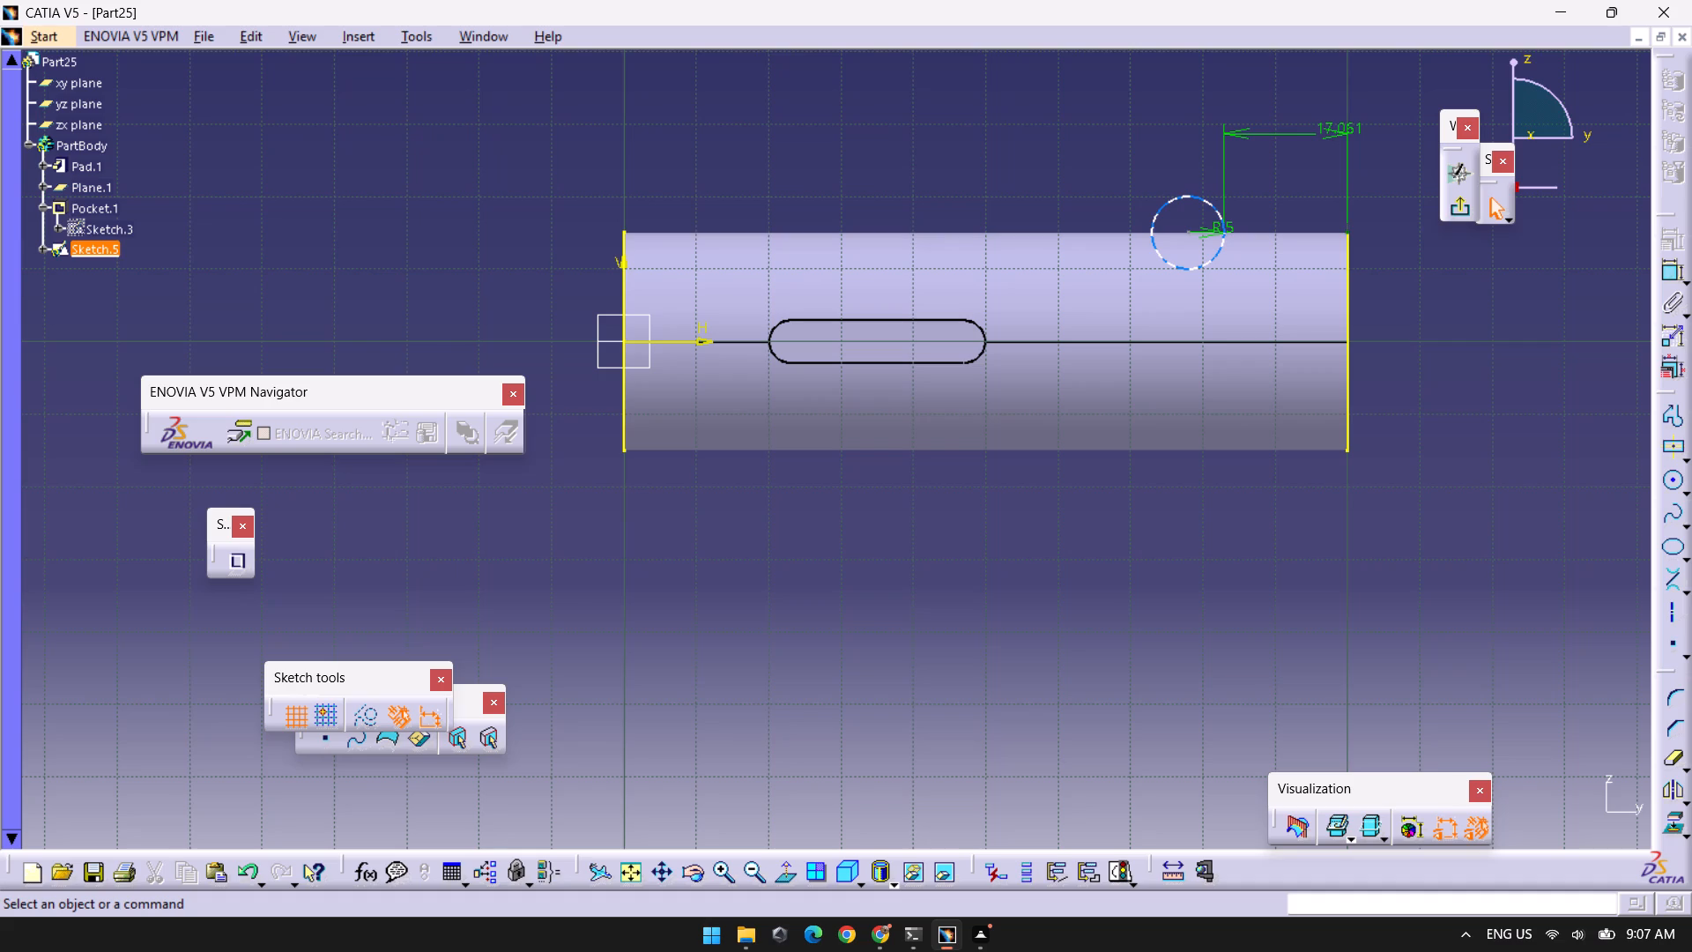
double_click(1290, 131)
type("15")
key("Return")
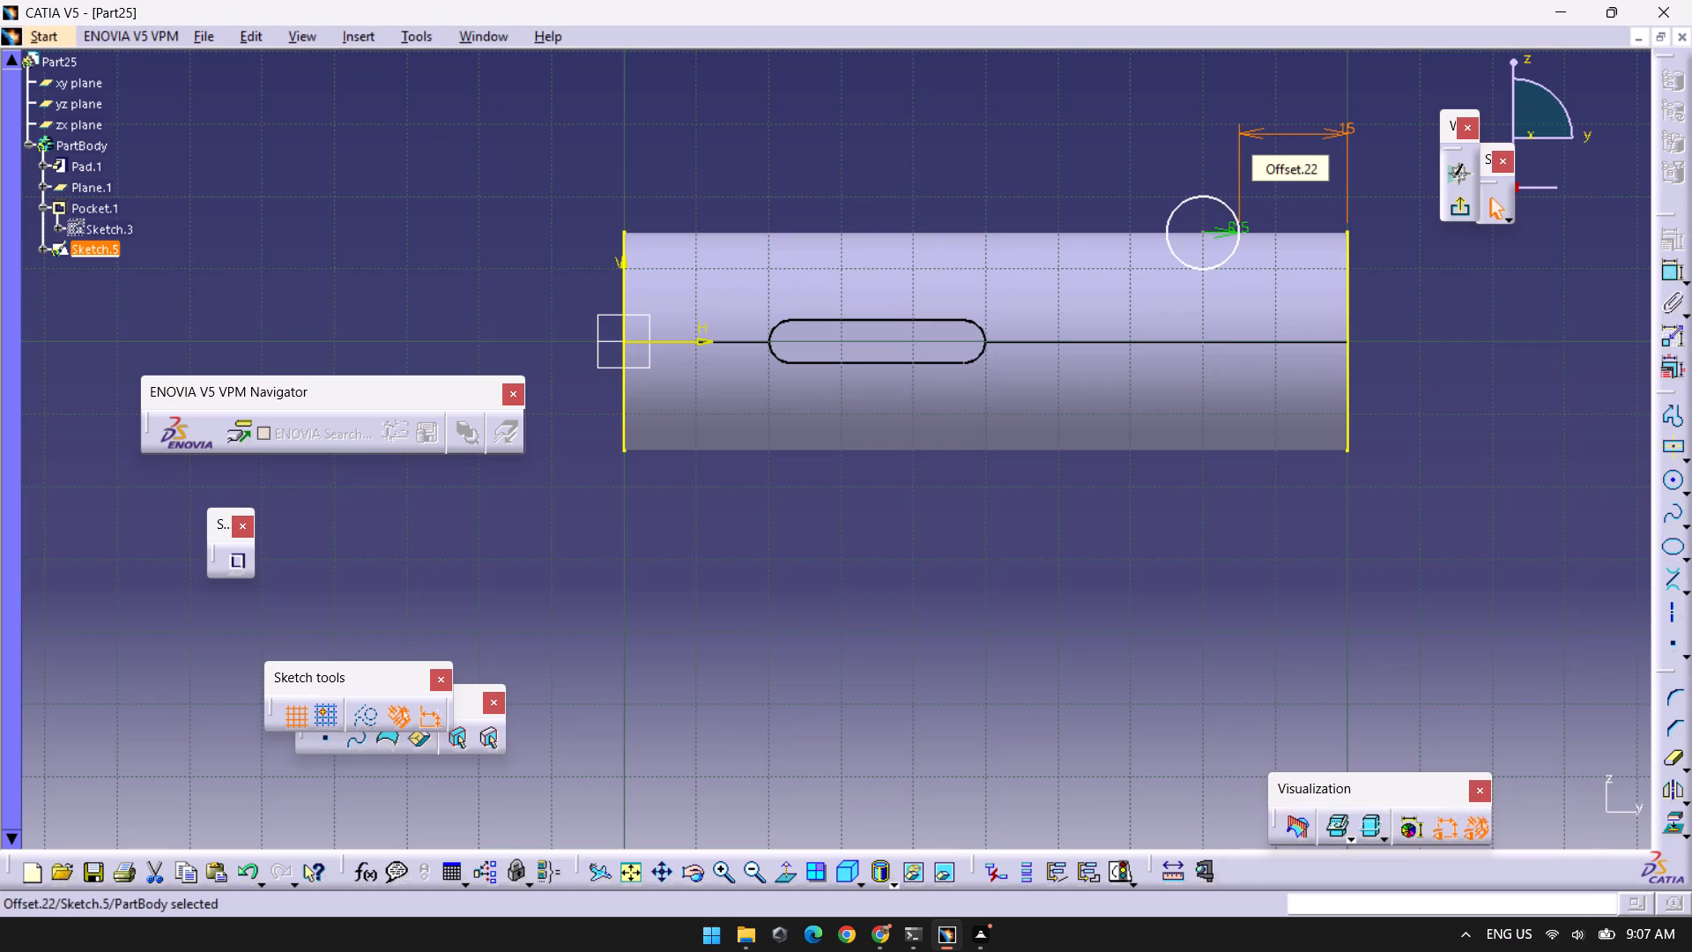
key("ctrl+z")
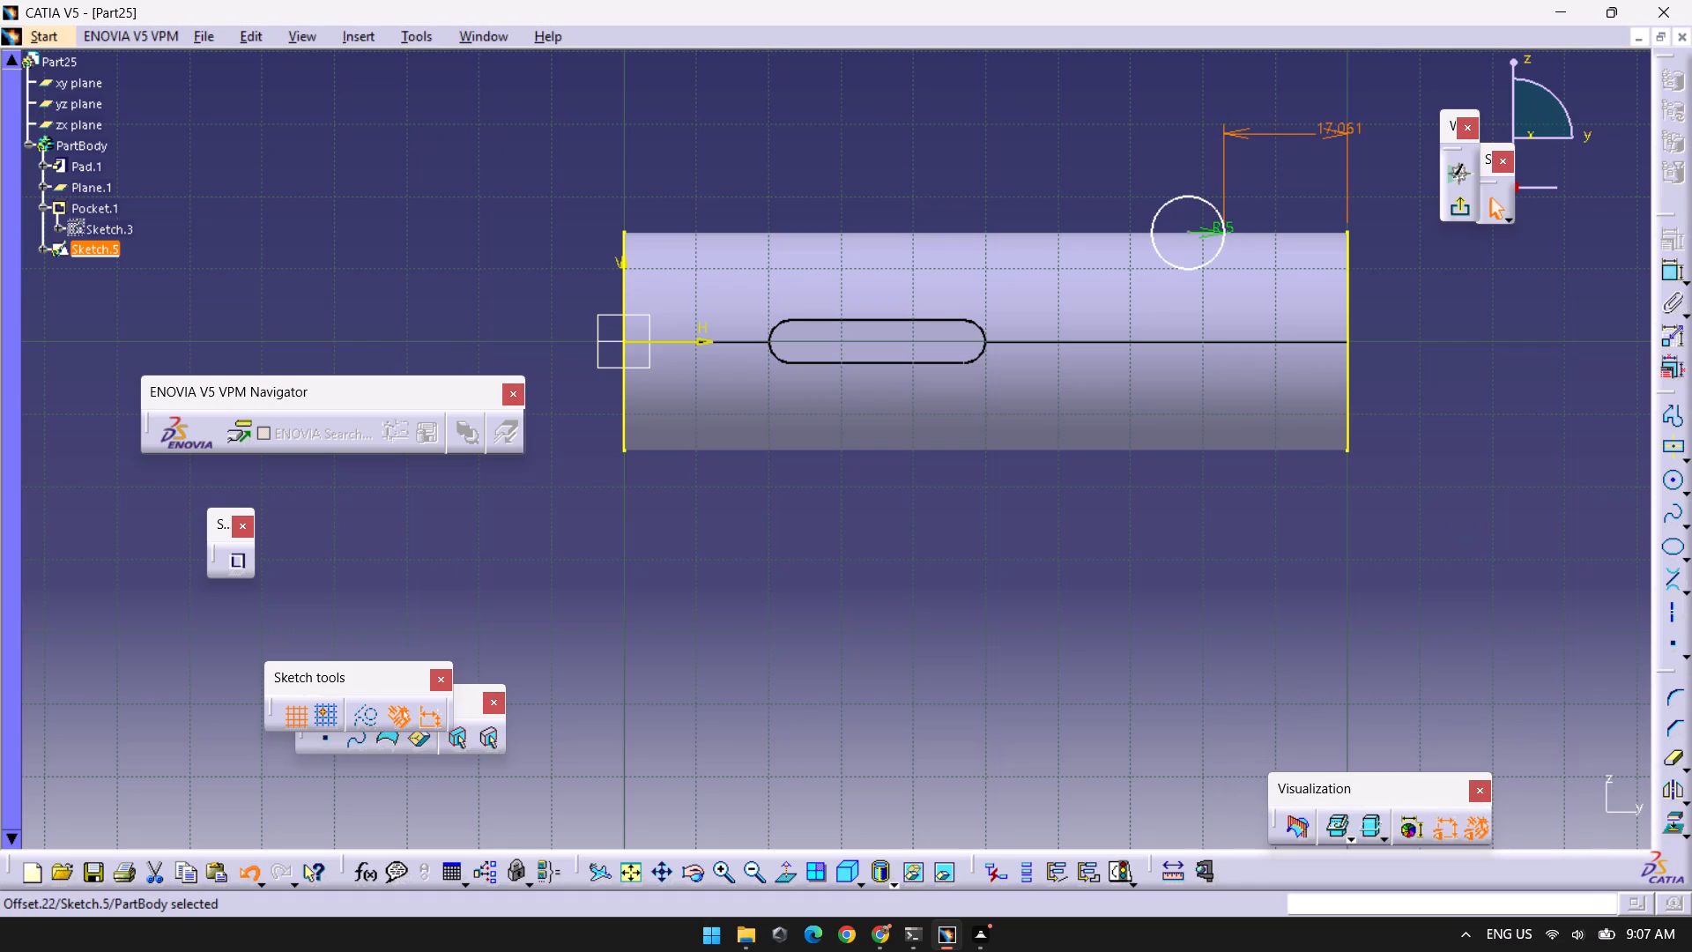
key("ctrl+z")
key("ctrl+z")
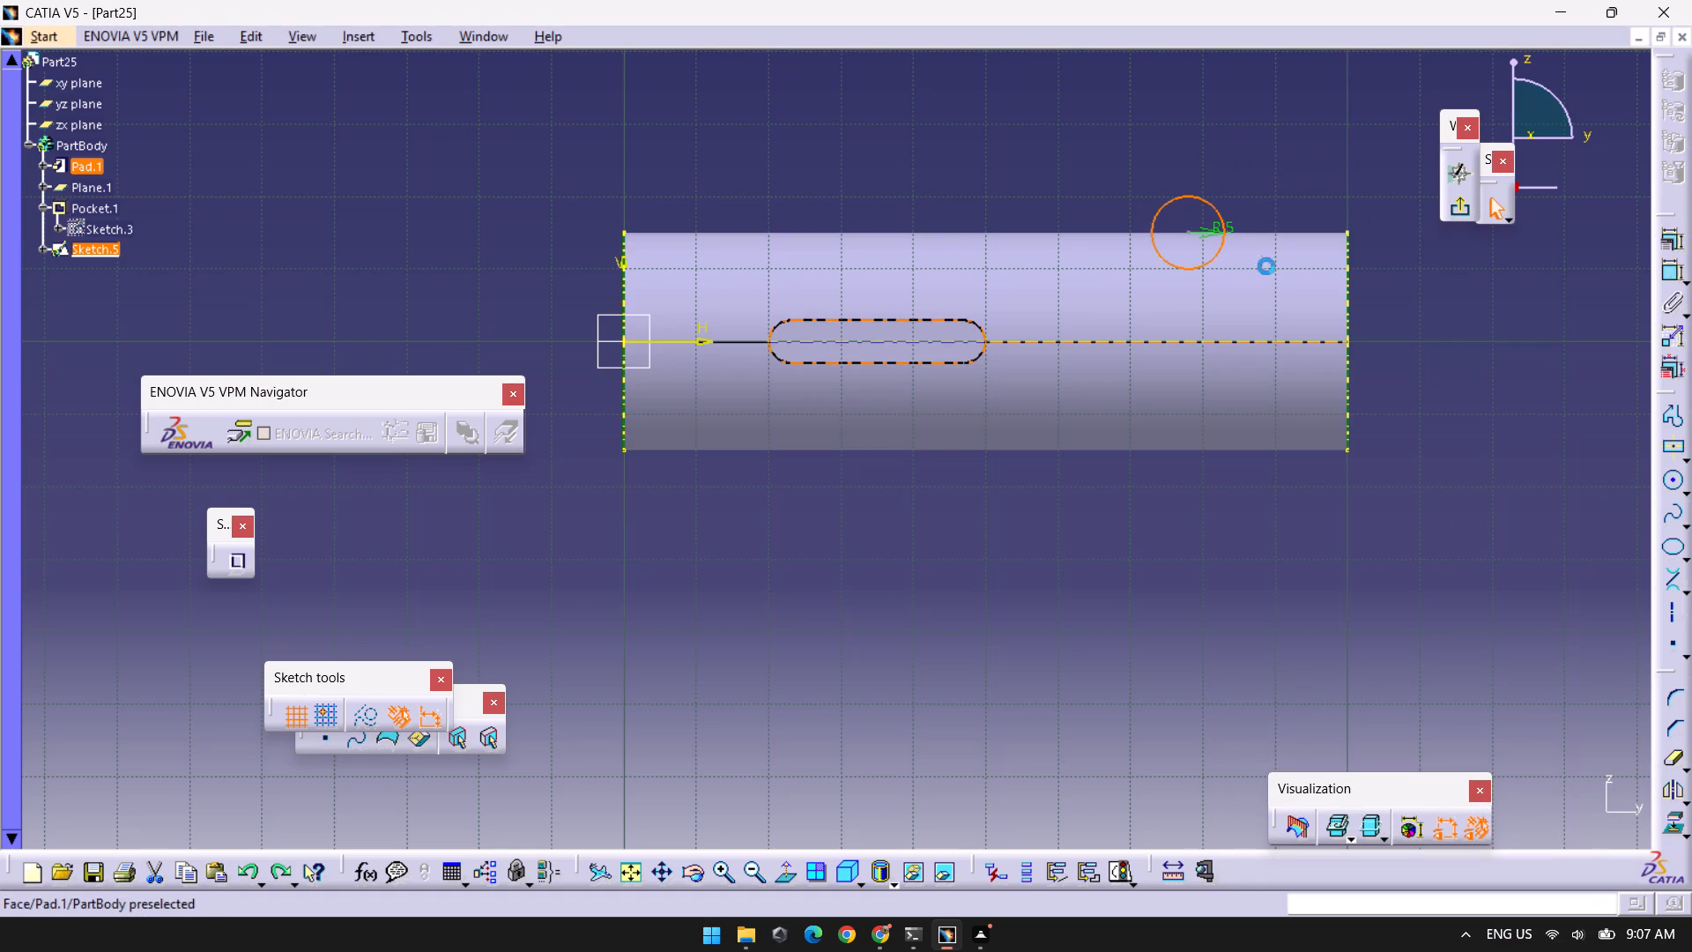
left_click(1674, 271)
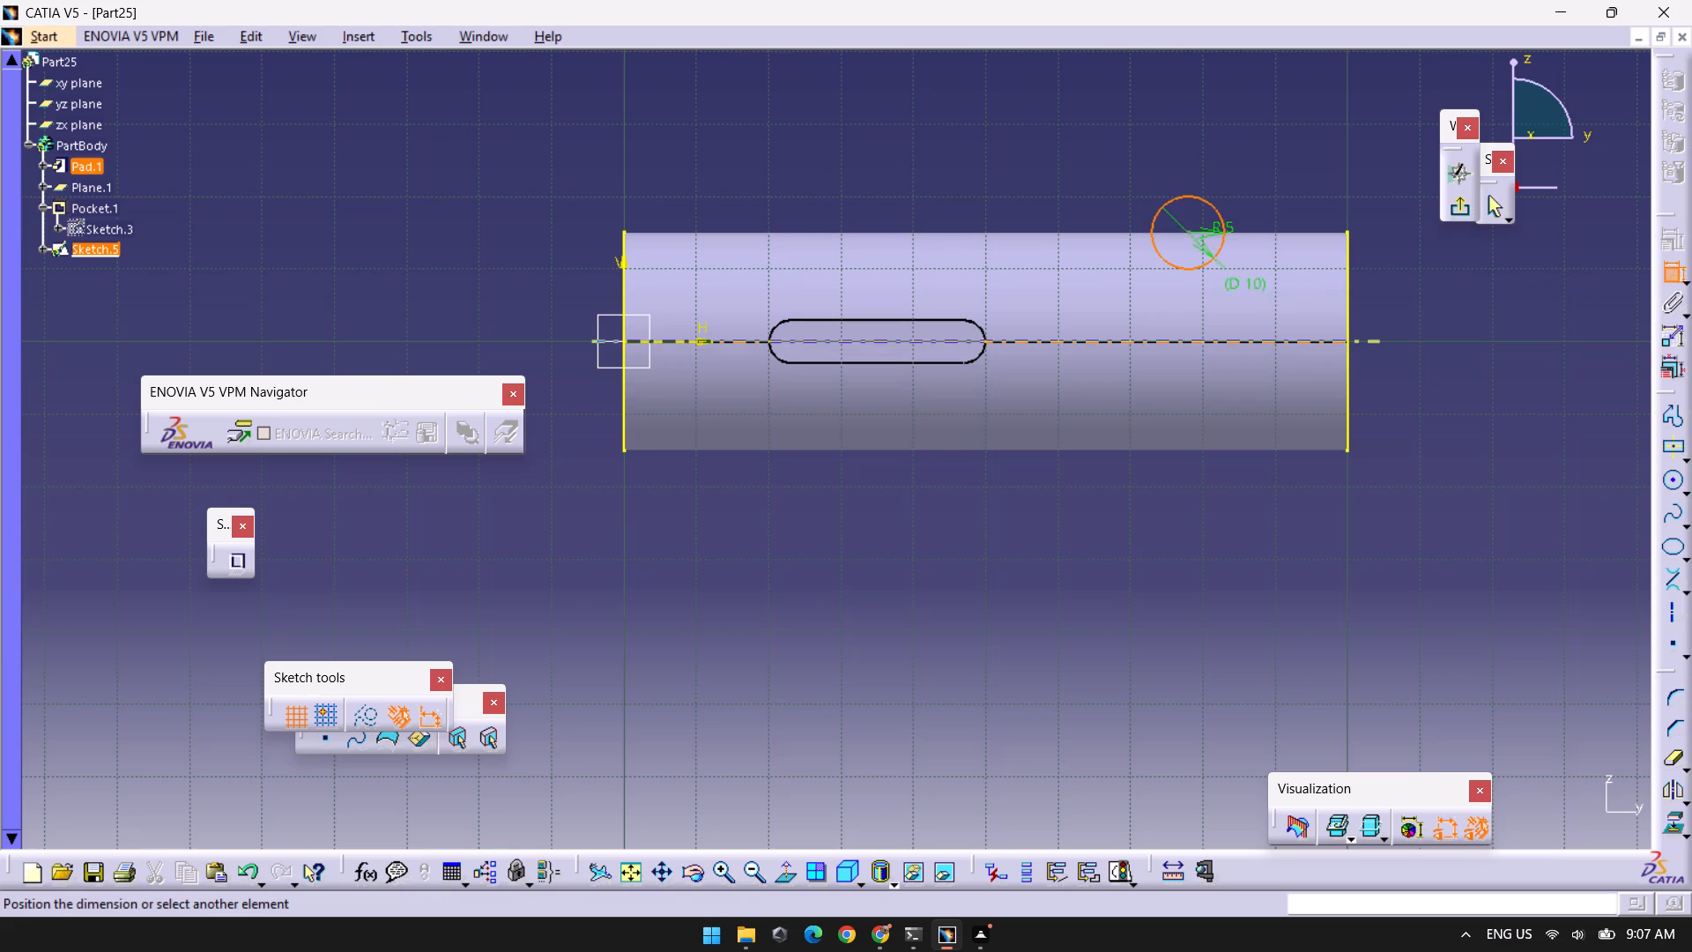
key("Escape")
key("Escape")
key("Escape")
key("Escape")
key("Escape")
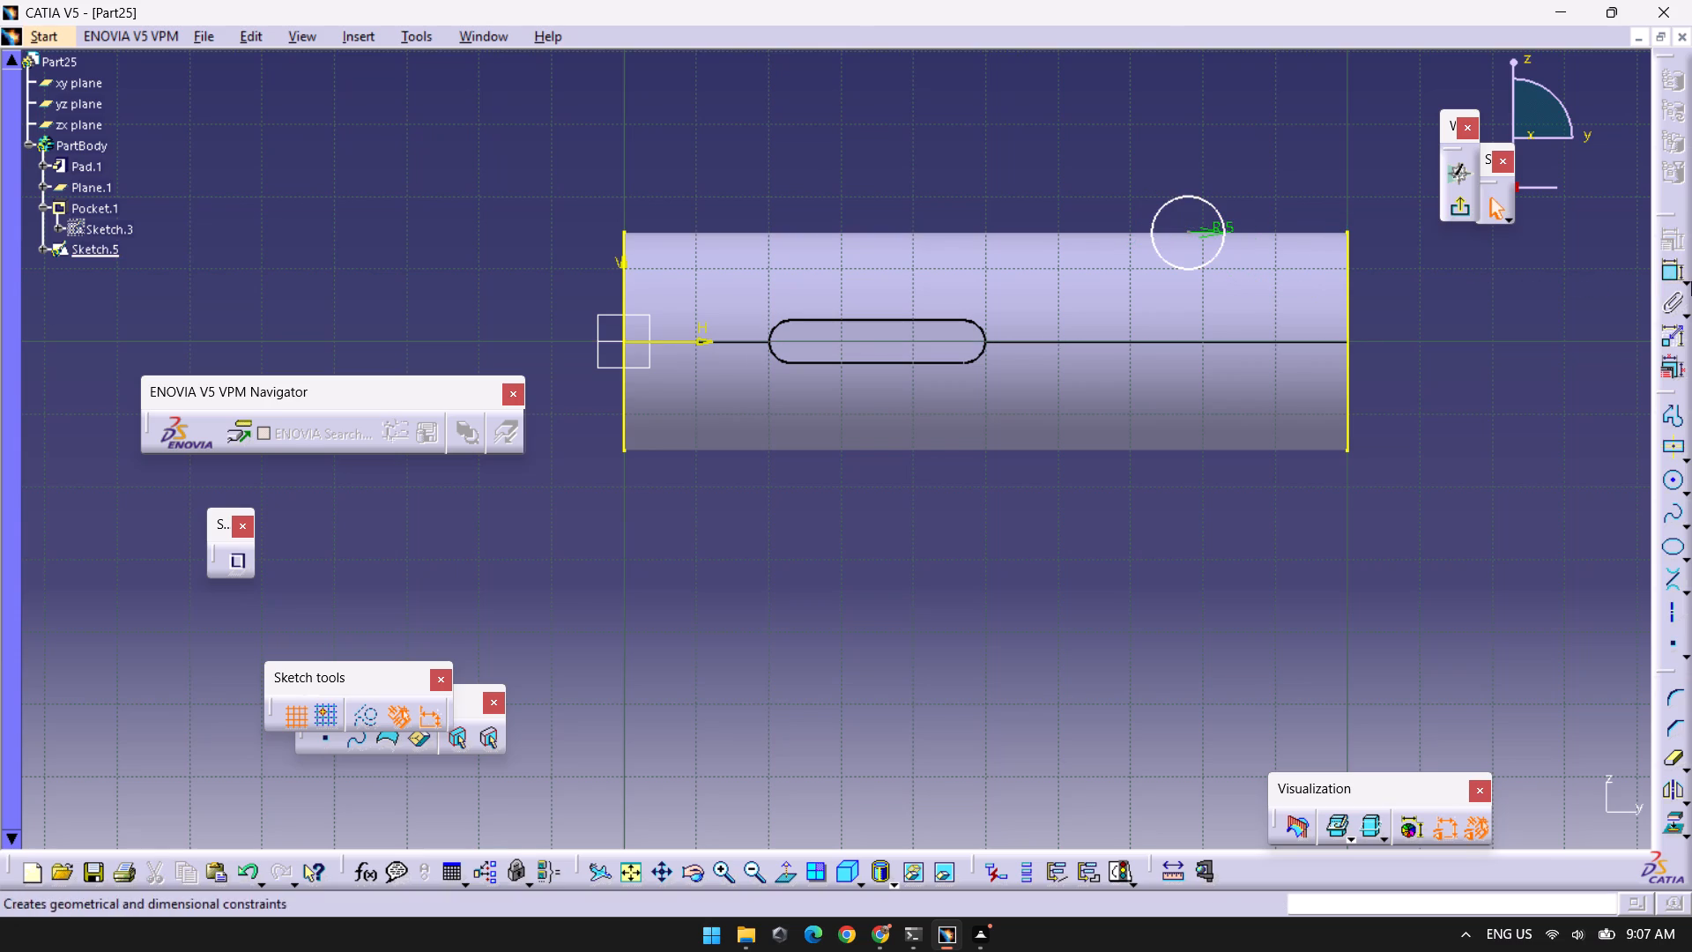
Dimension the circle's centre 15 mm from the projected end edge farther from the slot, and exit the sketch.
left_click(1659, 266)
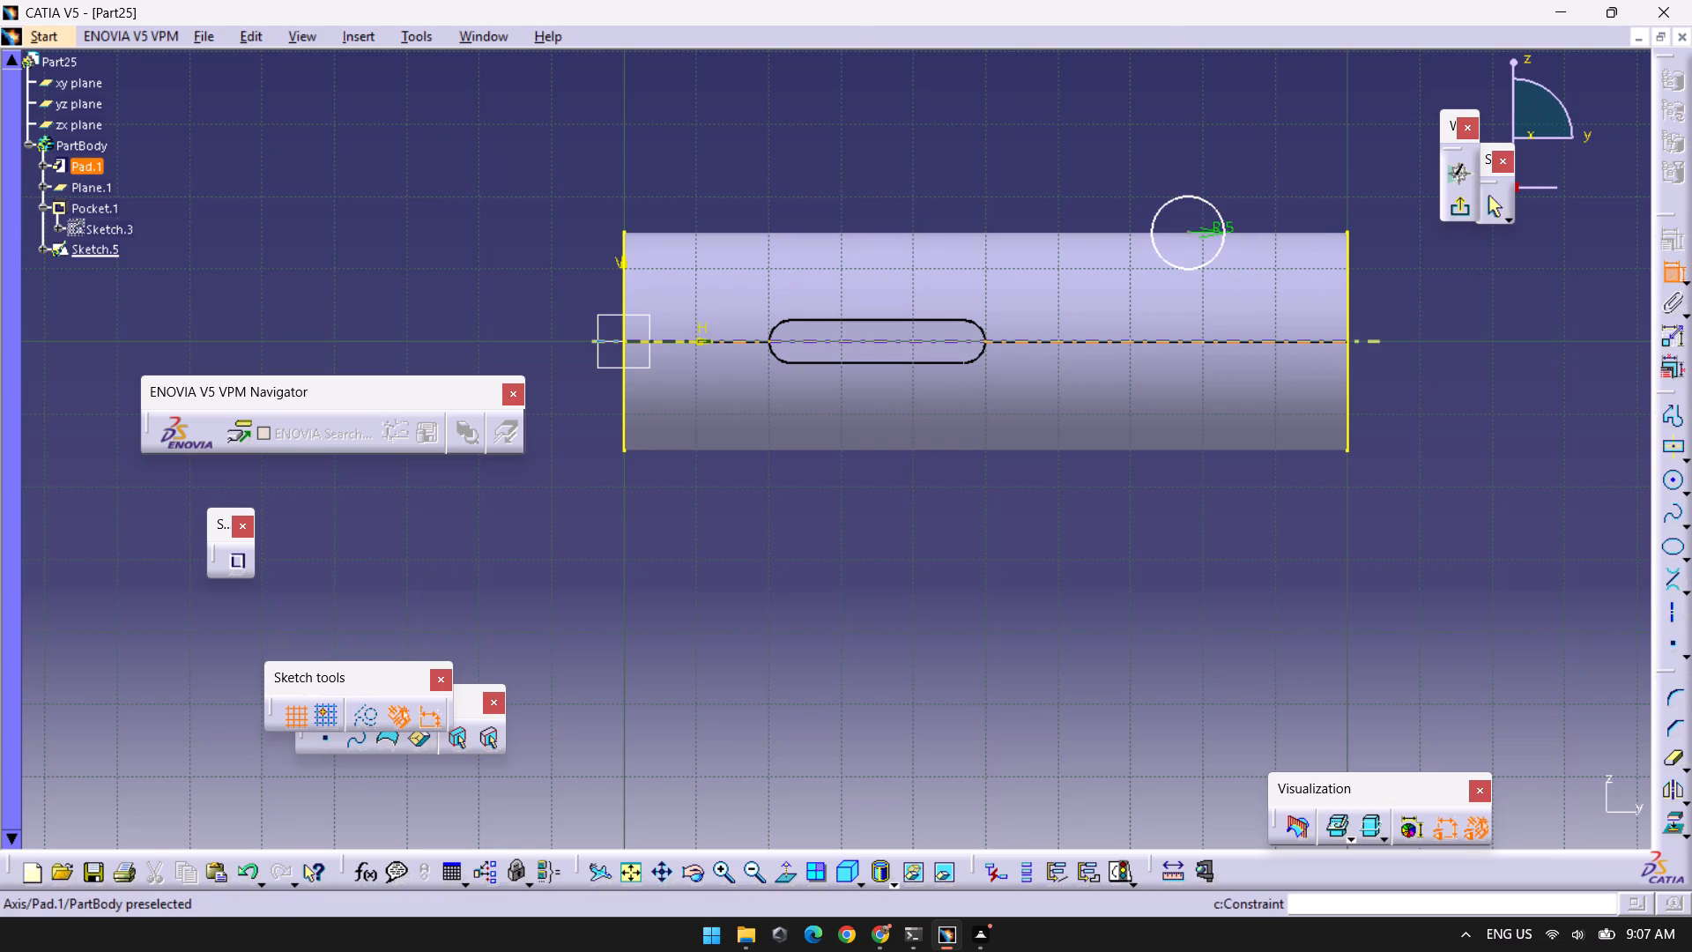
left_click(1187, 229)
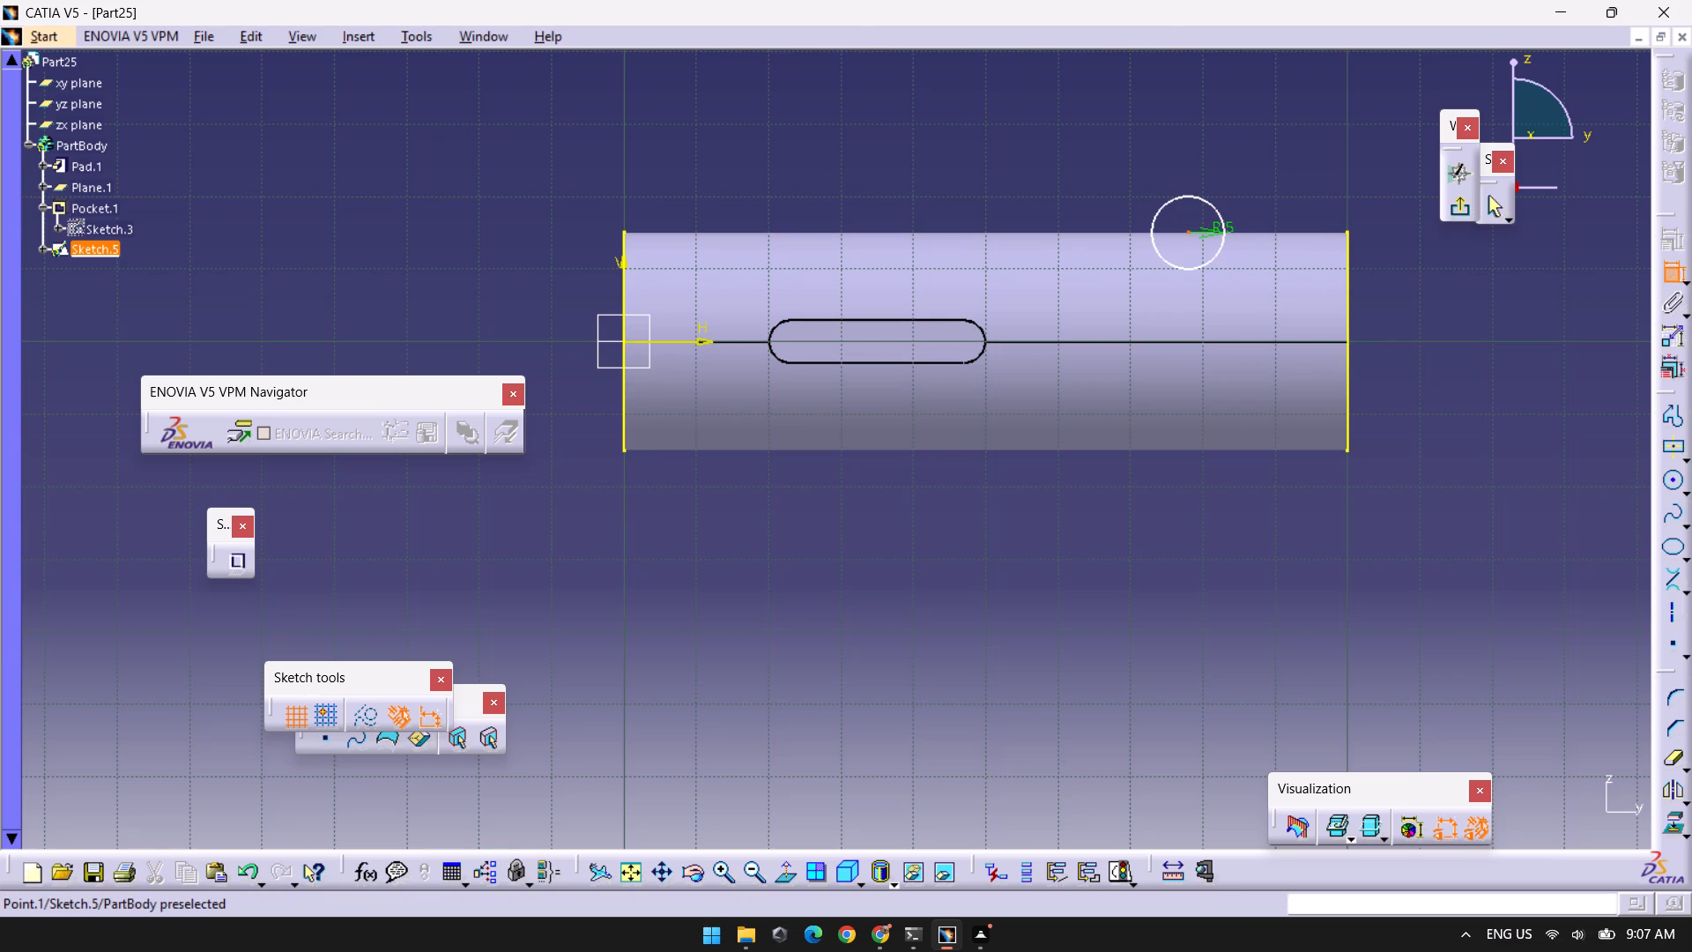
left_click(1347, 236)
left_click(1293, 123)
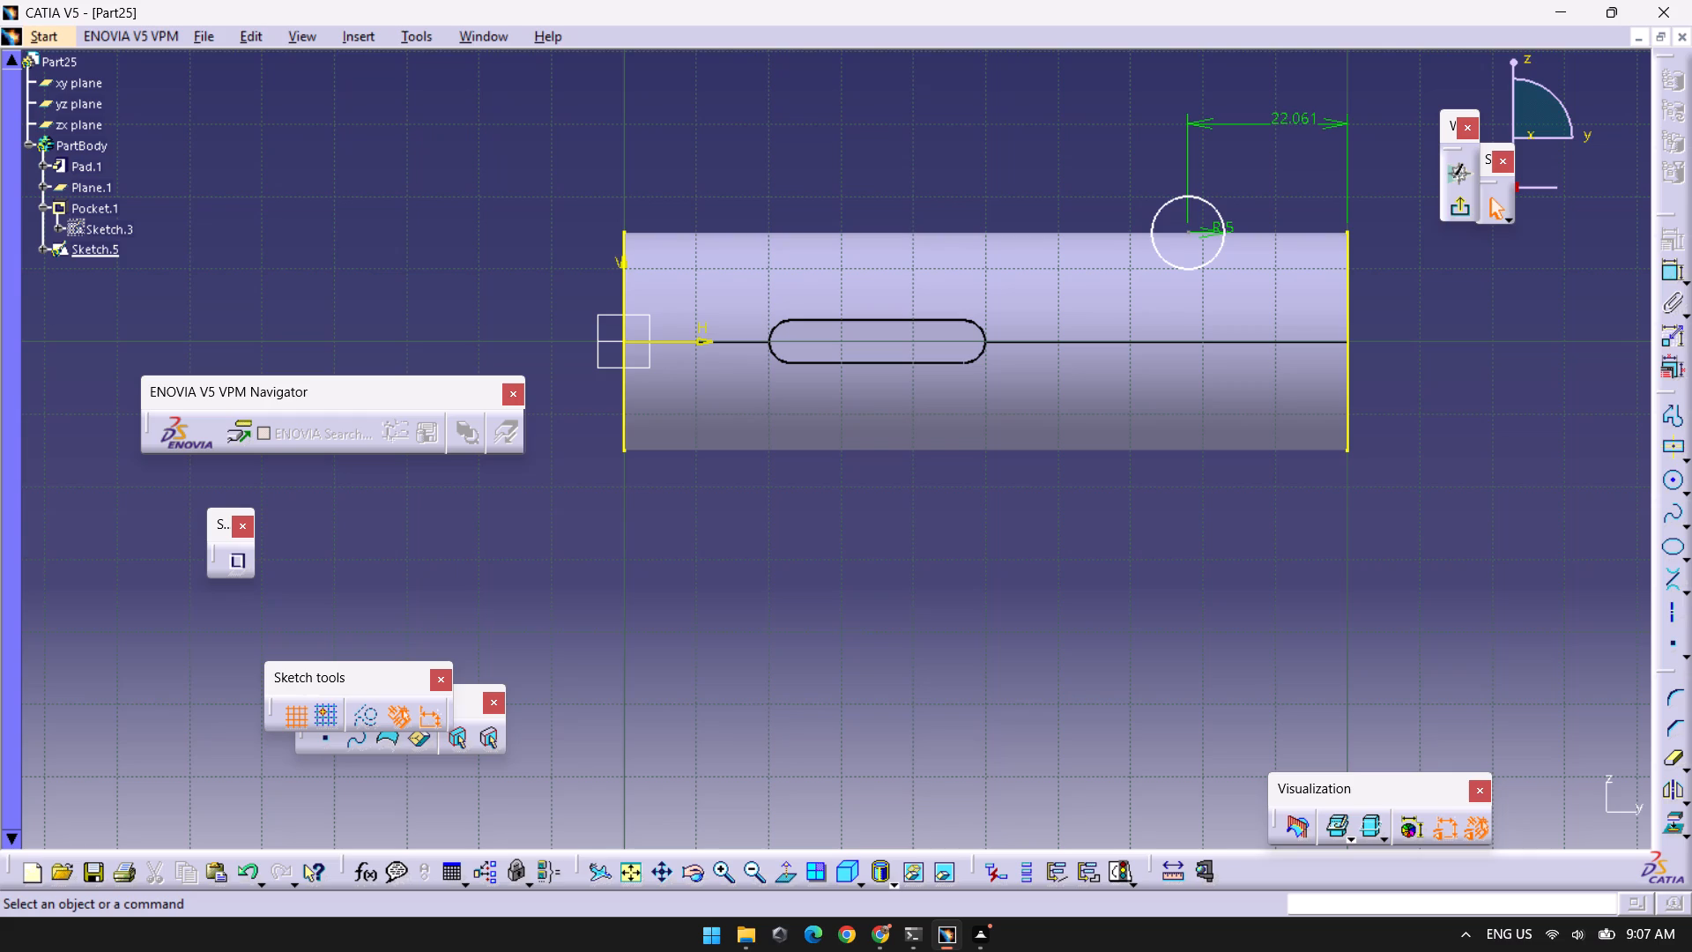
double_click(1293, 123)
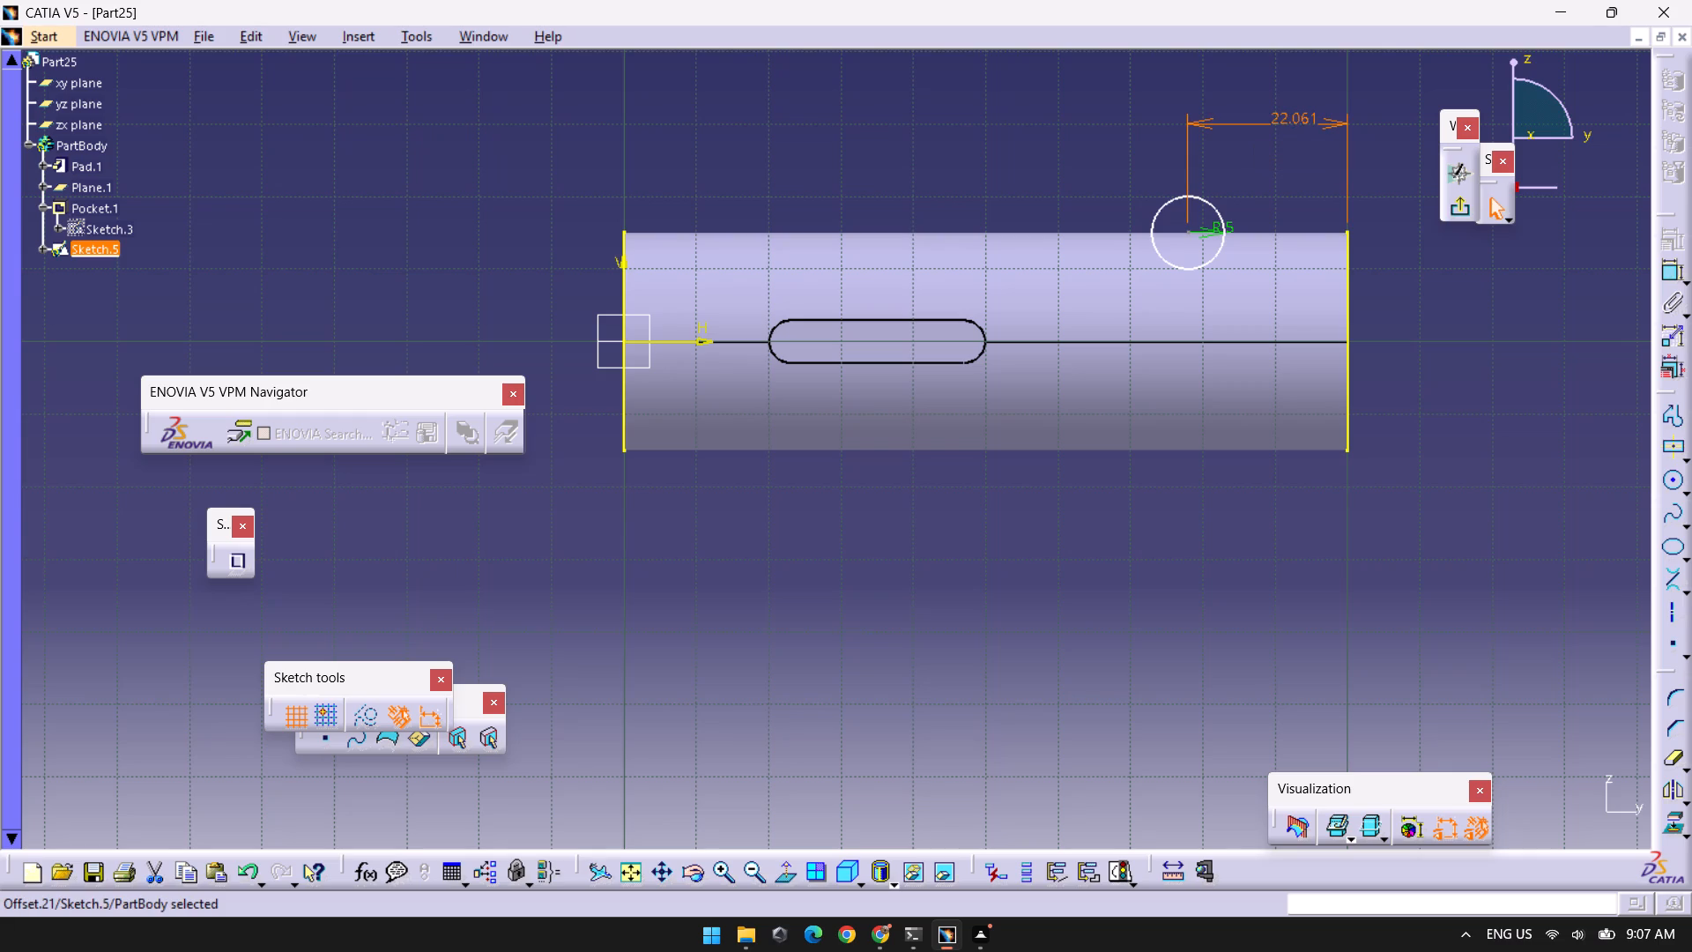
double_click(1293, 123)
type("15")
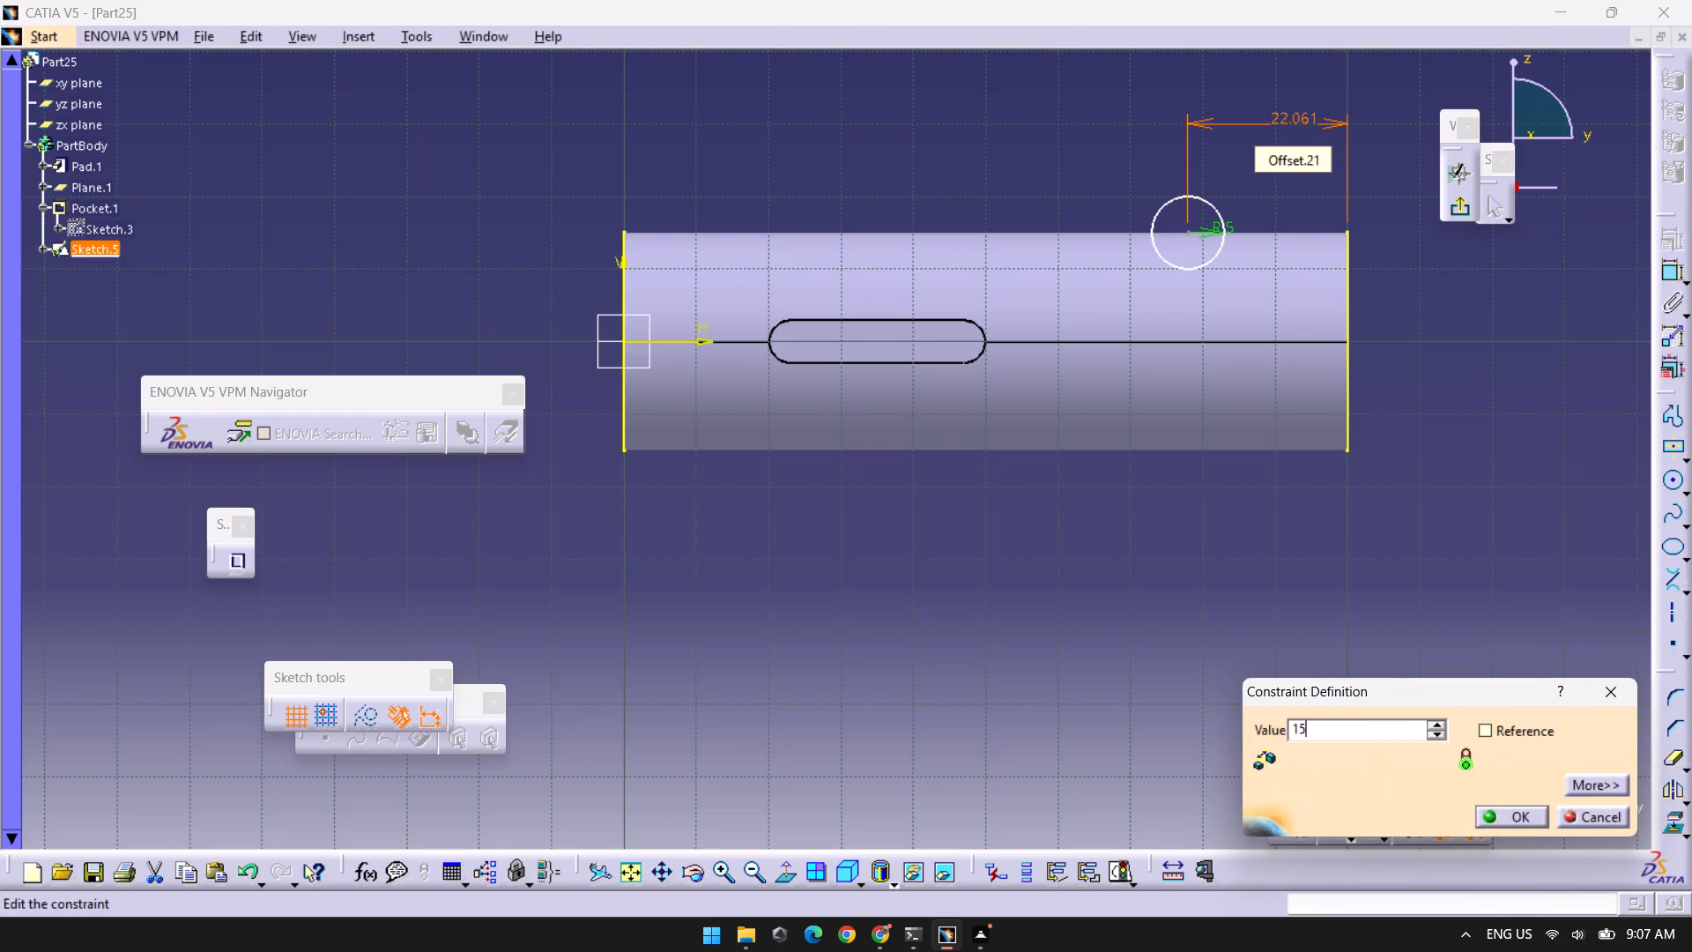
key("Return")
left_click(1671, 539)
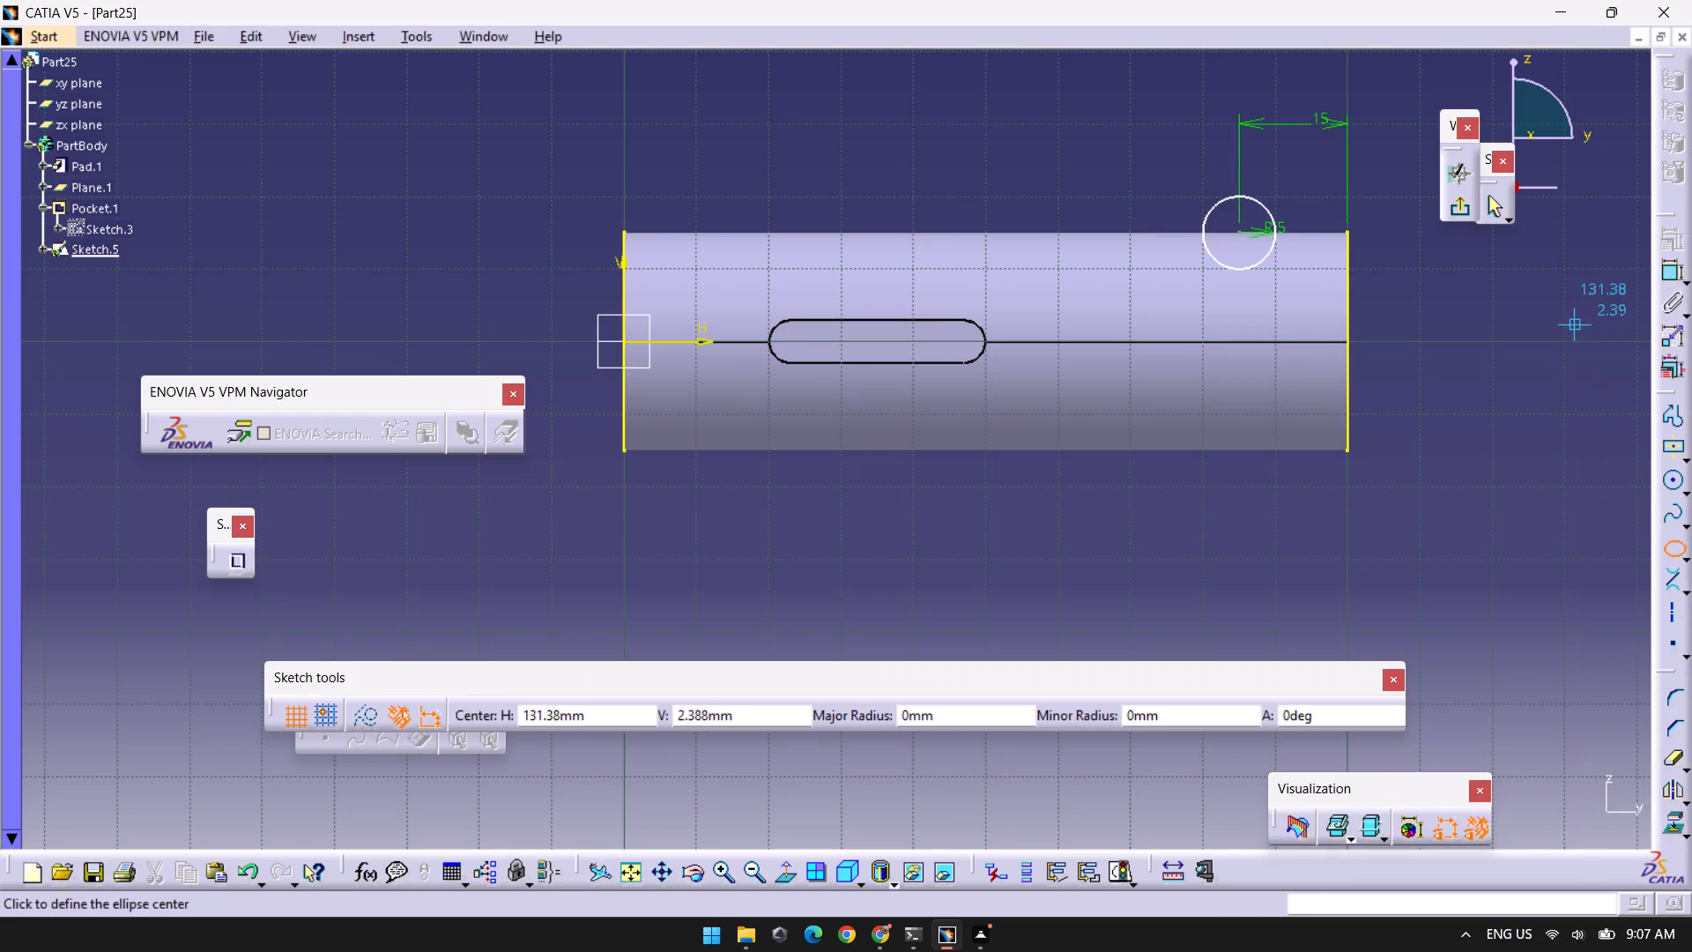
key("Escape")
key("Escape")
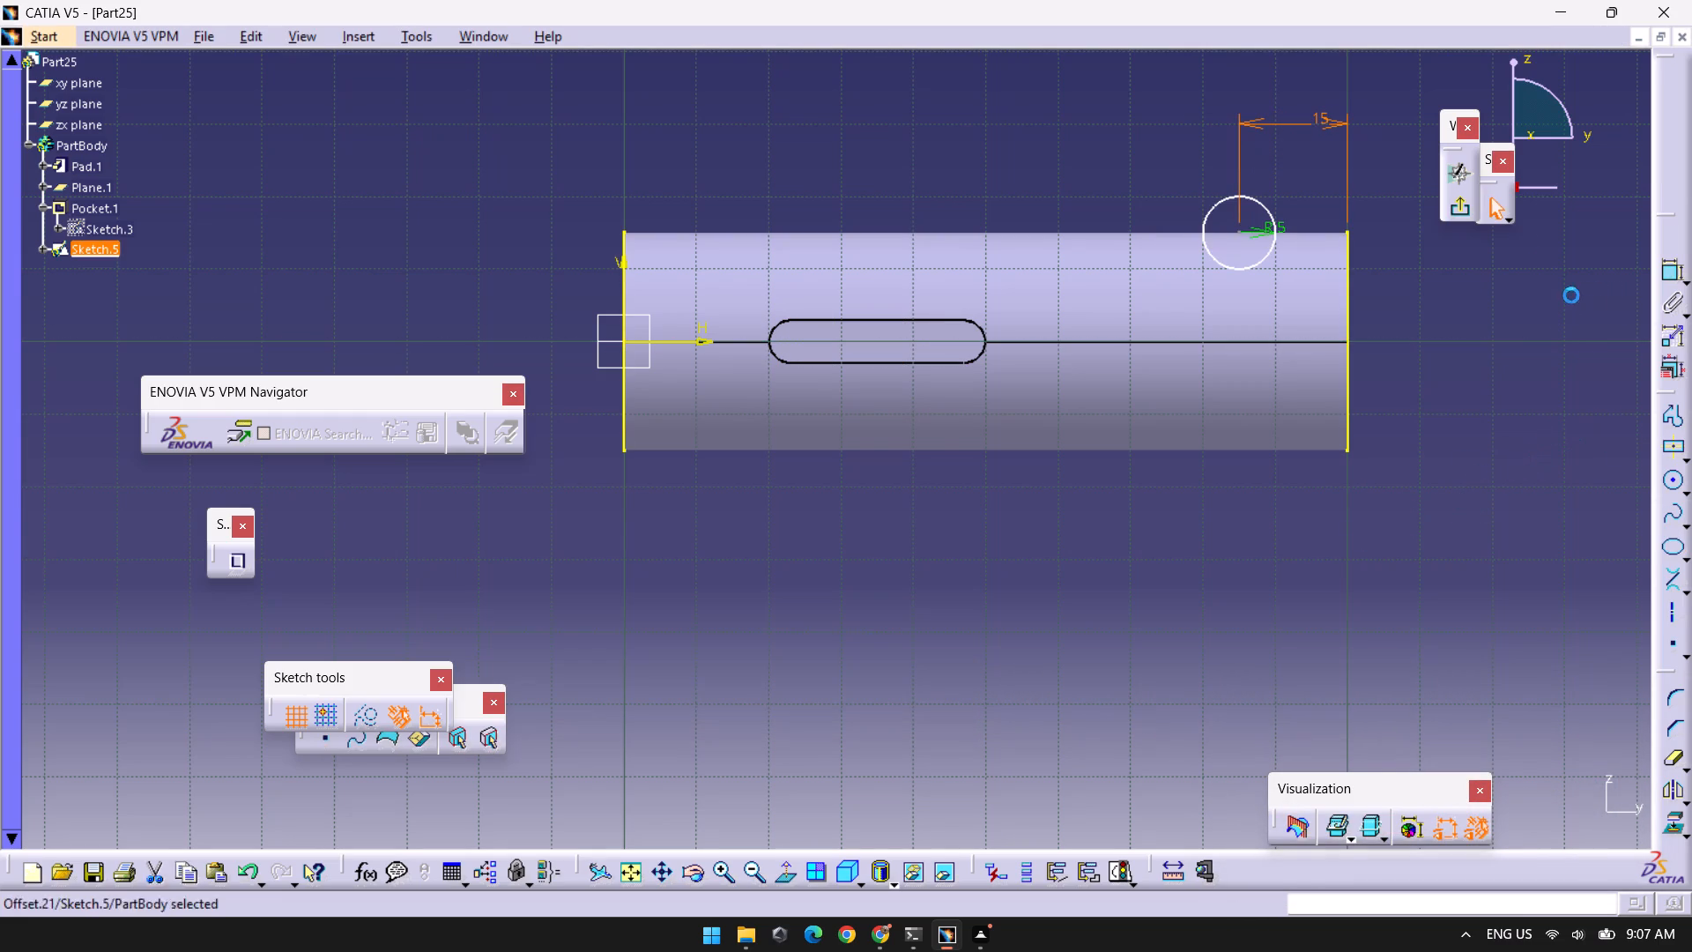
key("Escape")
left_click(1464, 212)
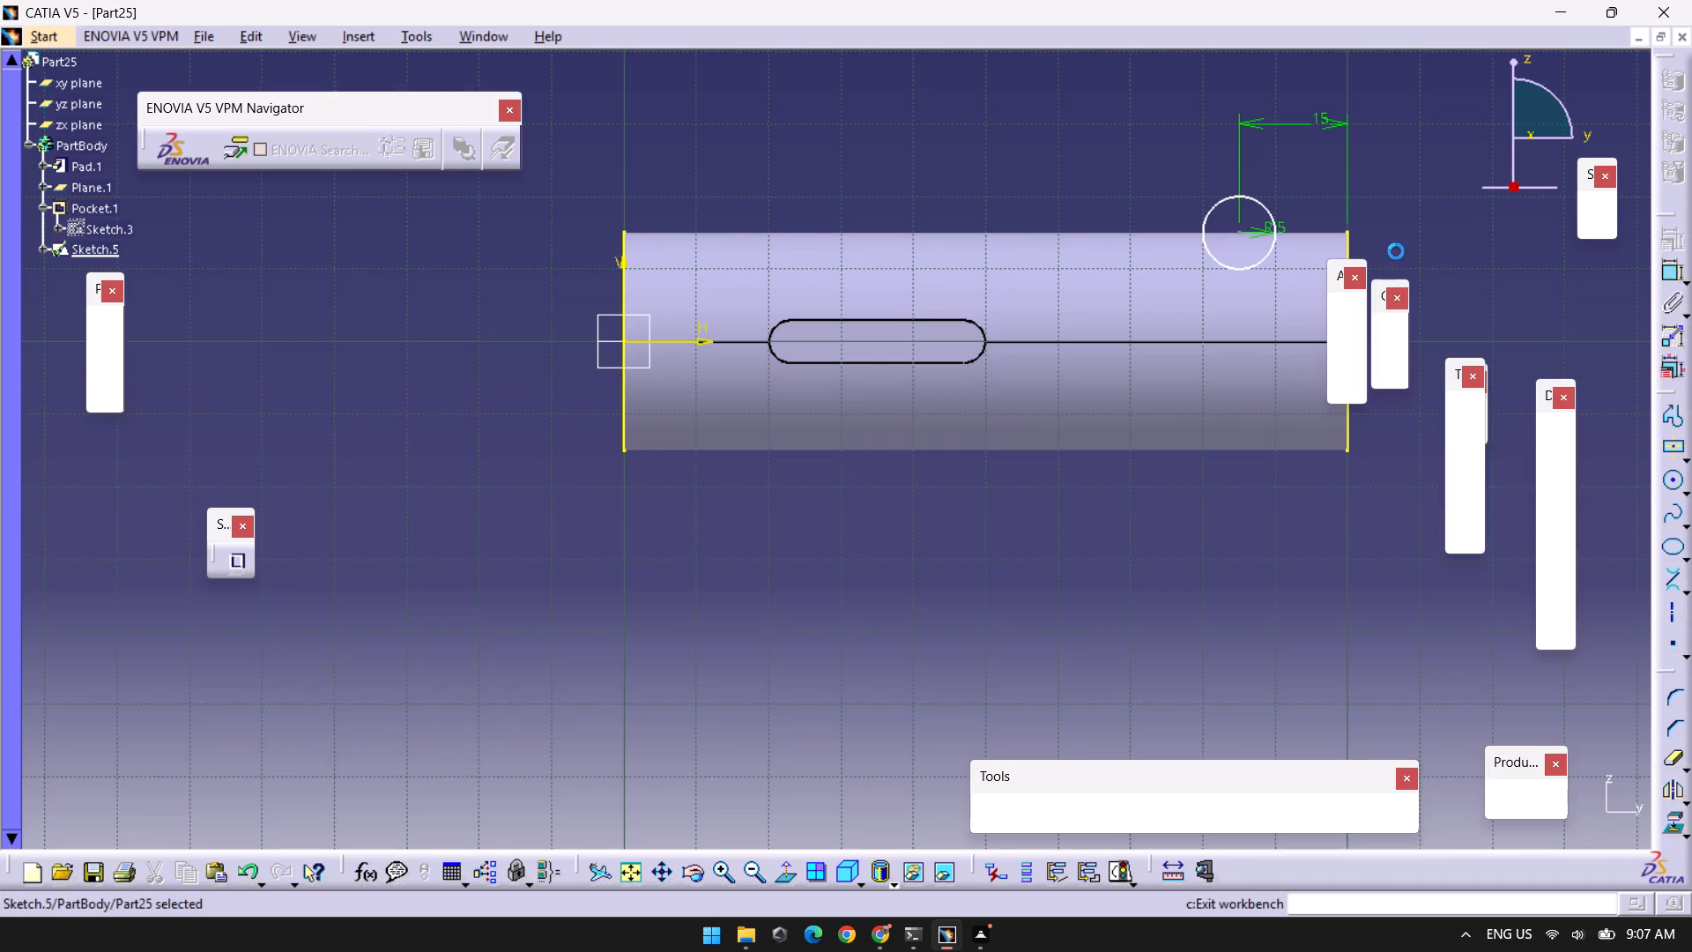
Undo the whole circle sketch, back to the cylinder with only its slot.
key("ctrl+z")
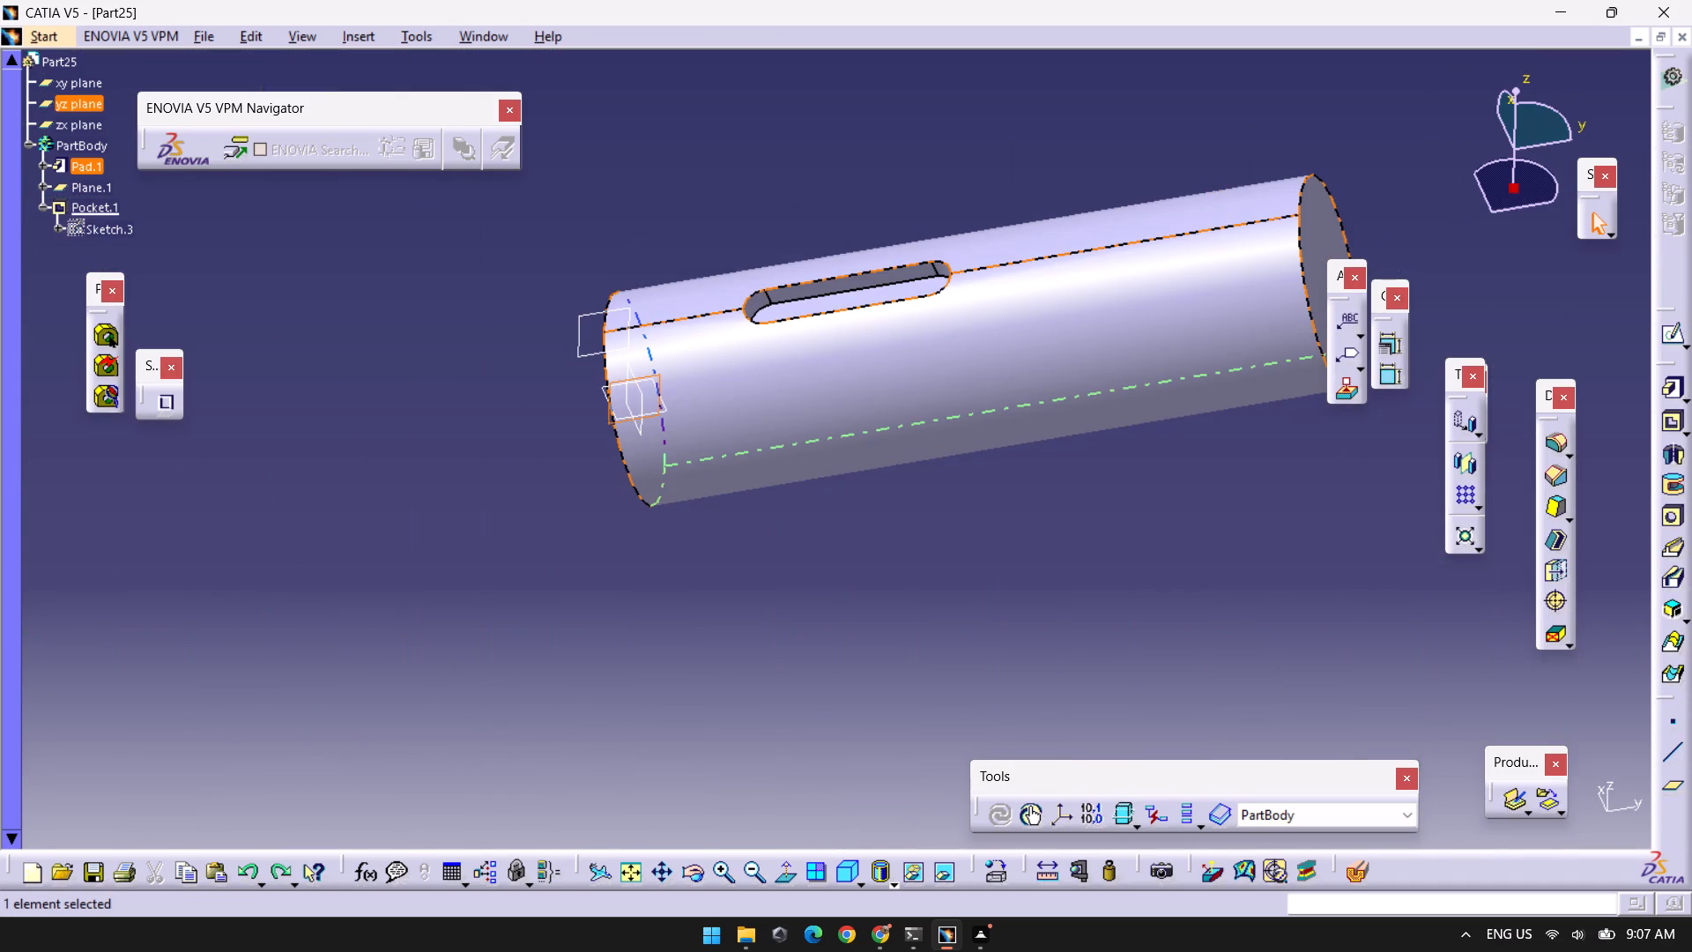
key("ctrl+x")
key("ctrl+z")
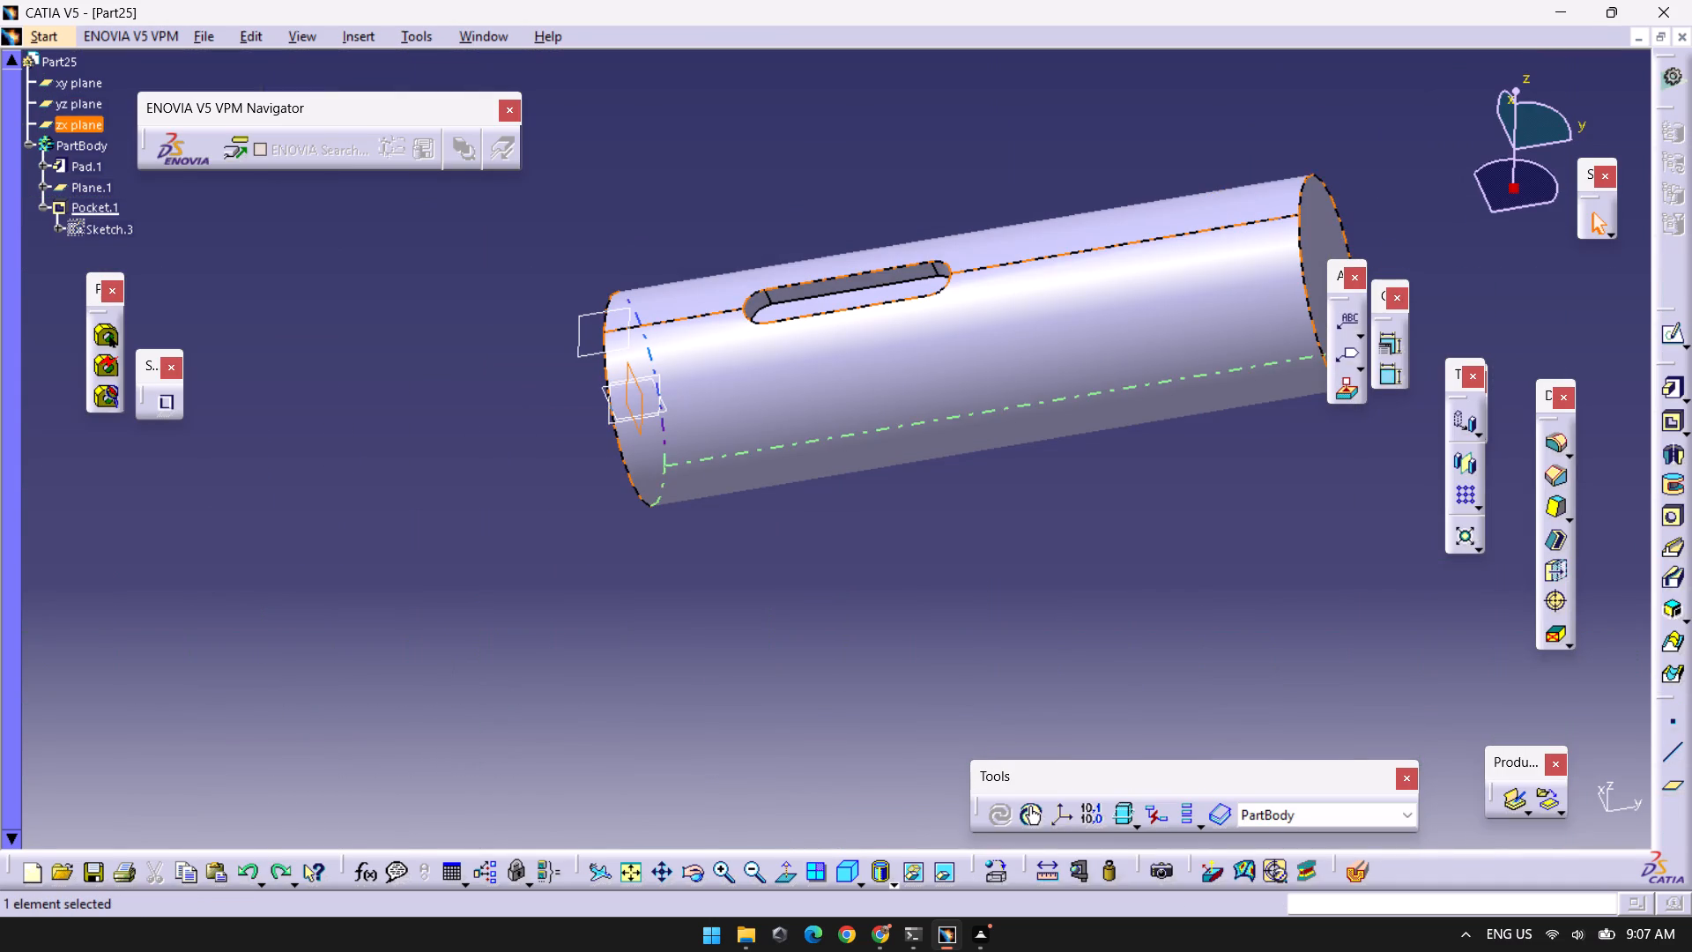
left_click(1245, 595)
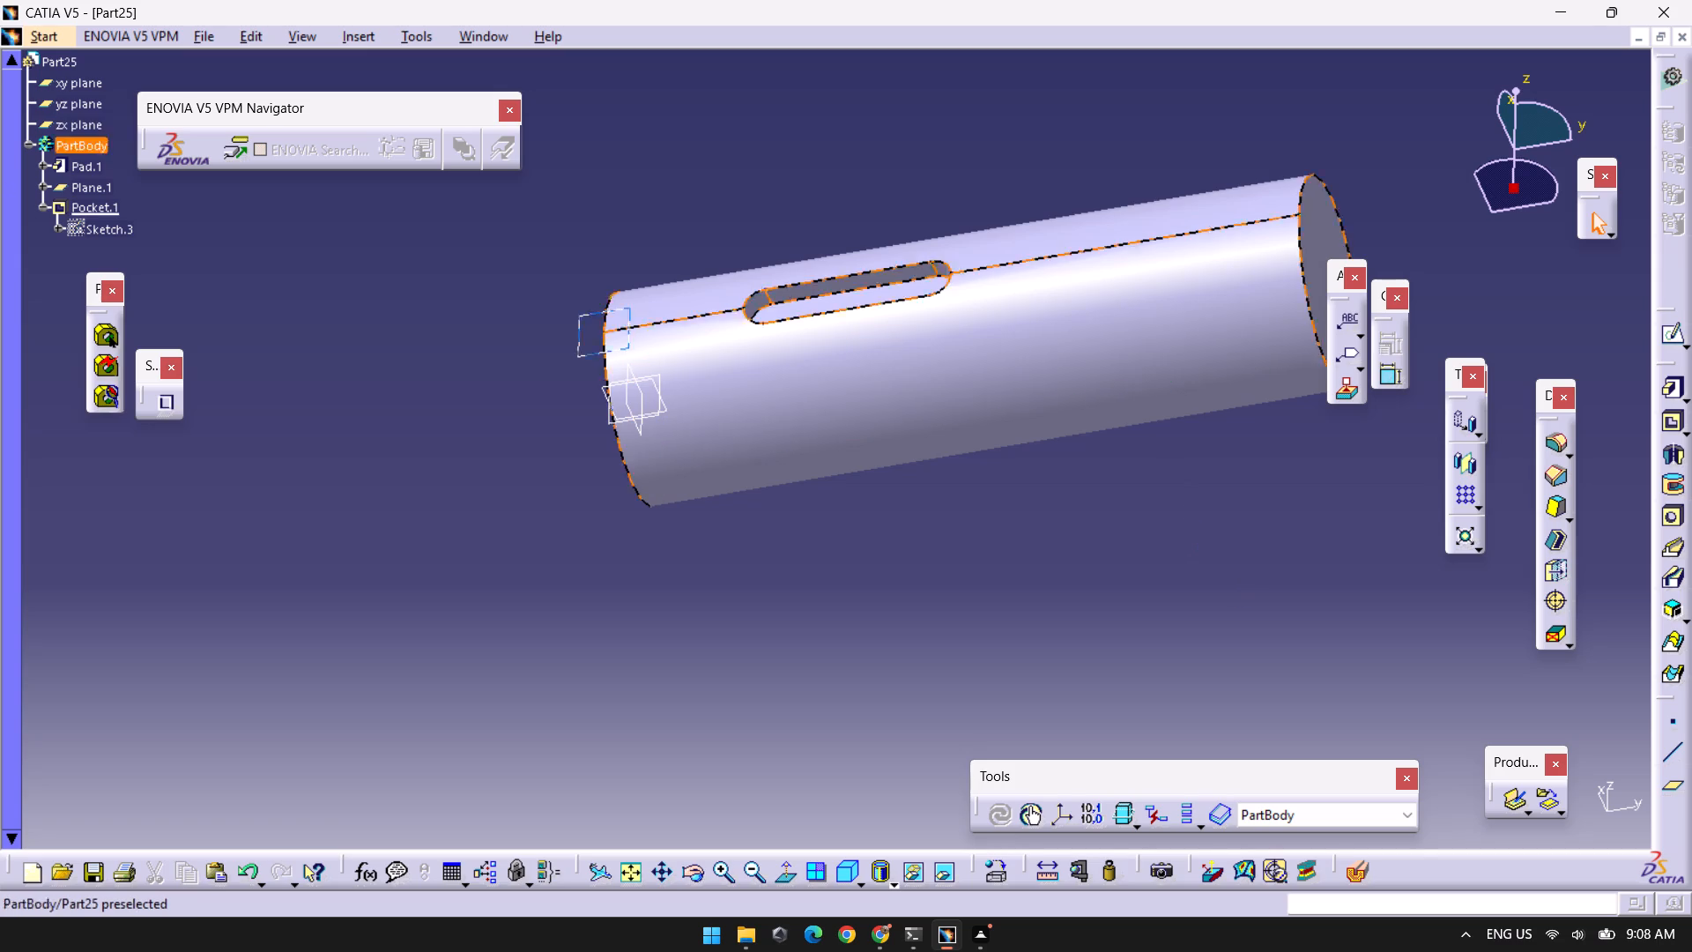
Start a new sketch on the yz plane and project the cylinder's end edge farther from the slot into it.
left_click(79, 100)
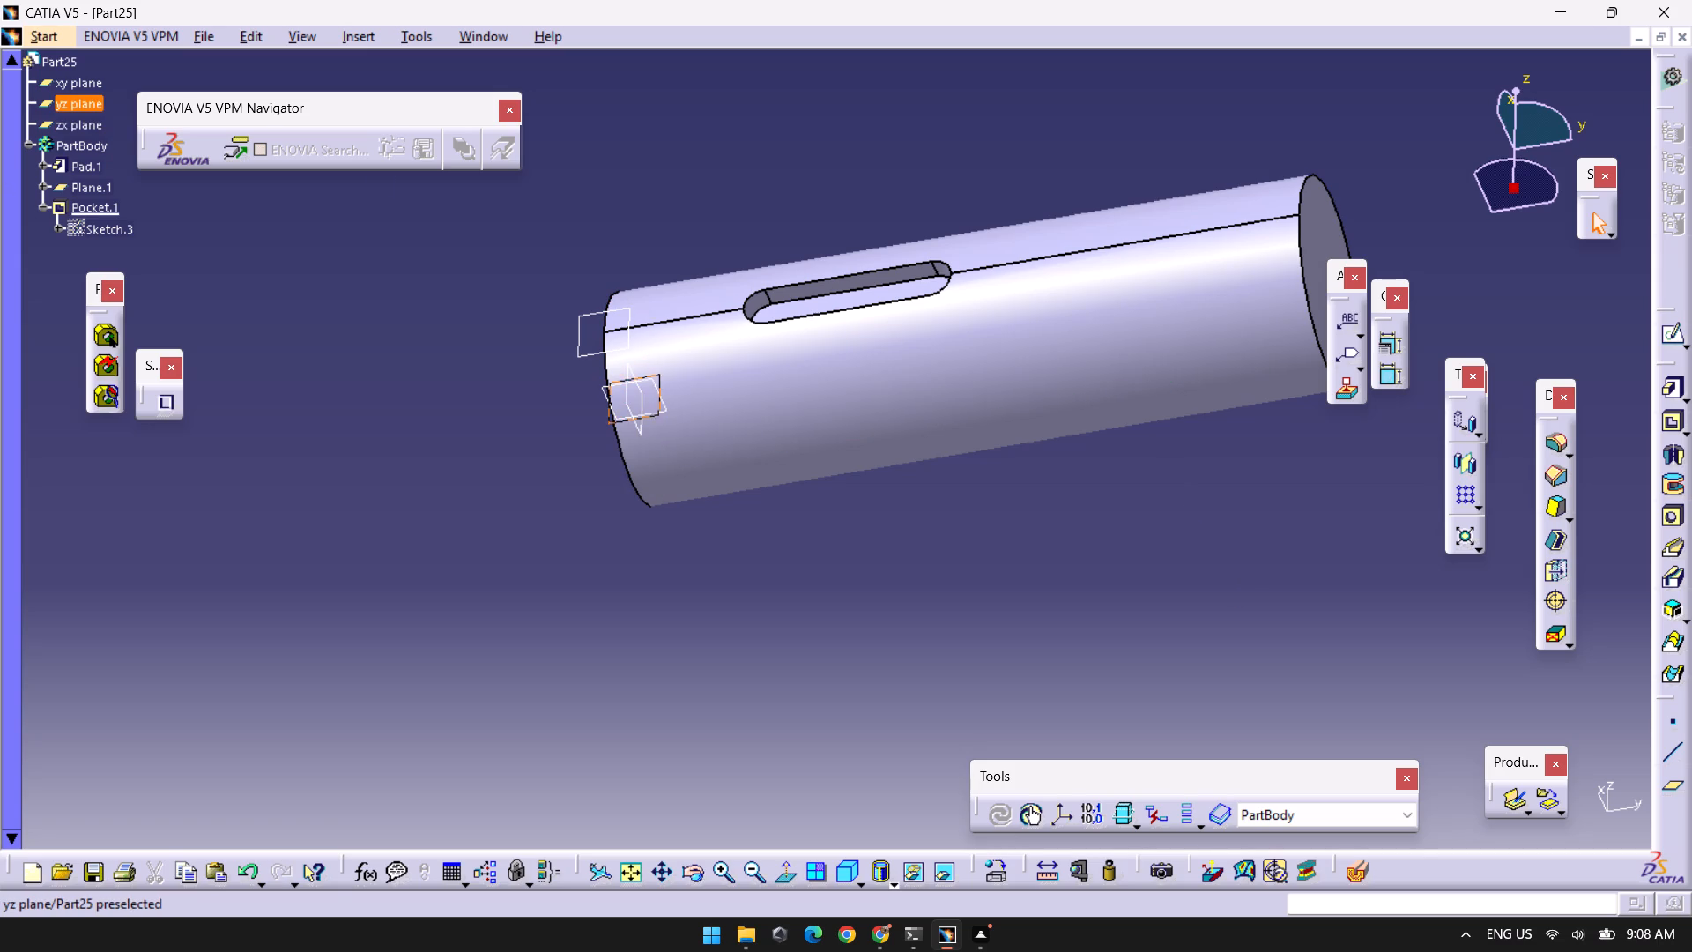
left_click(1671, 326)
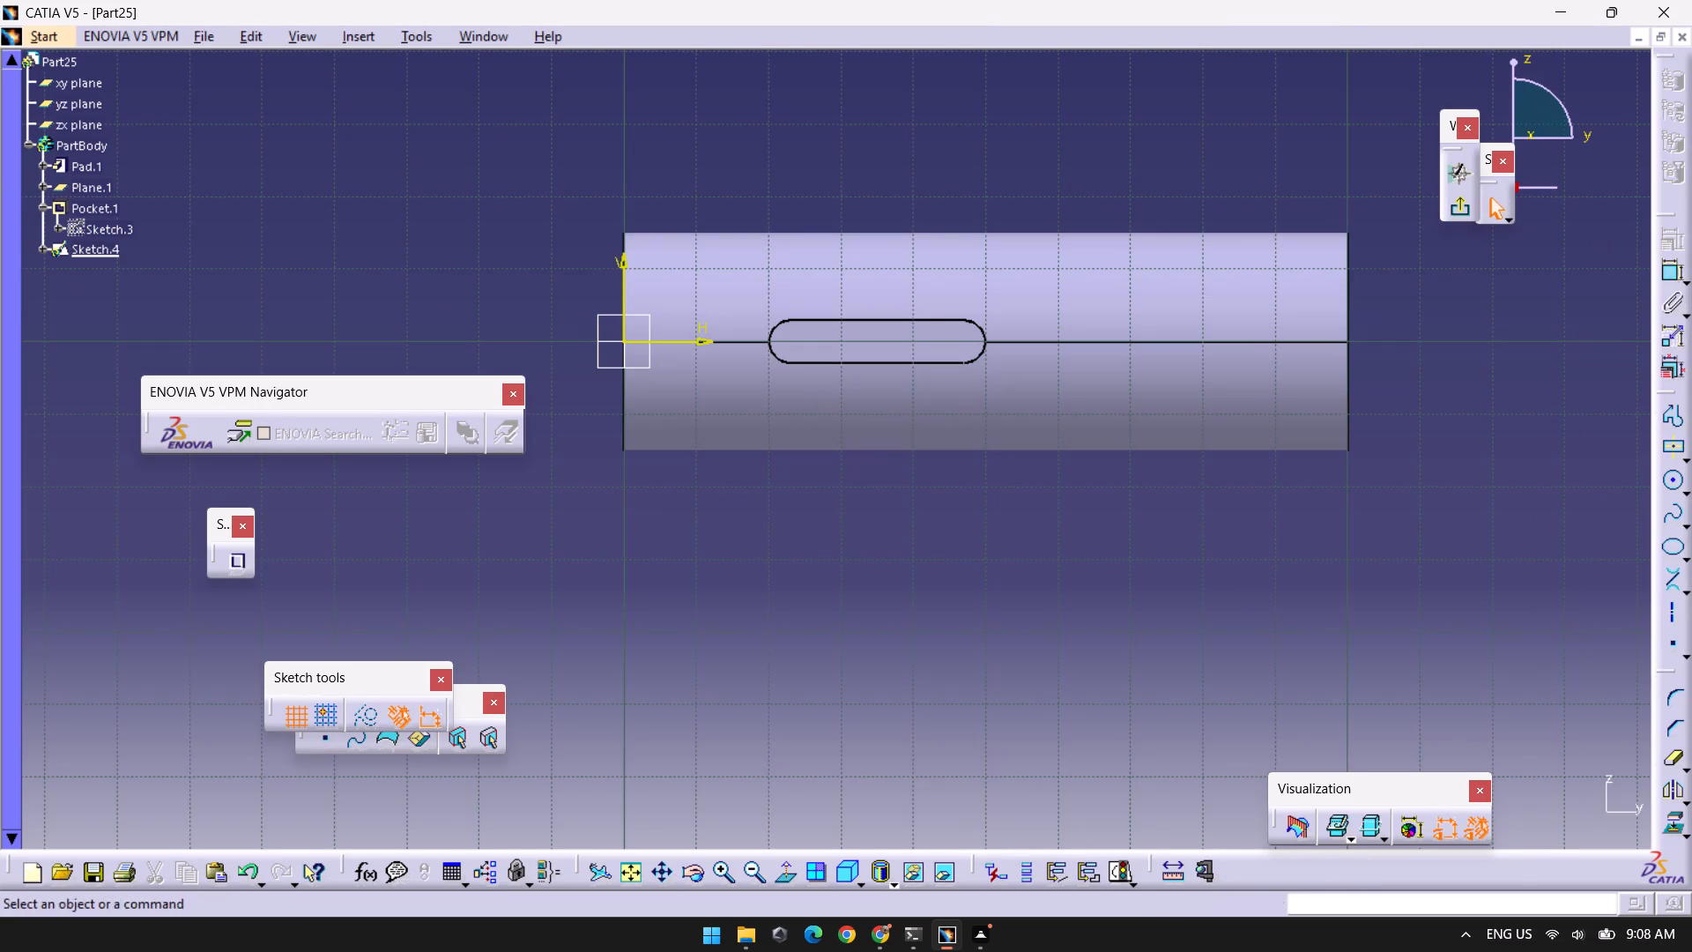
left_click(1672, 481)
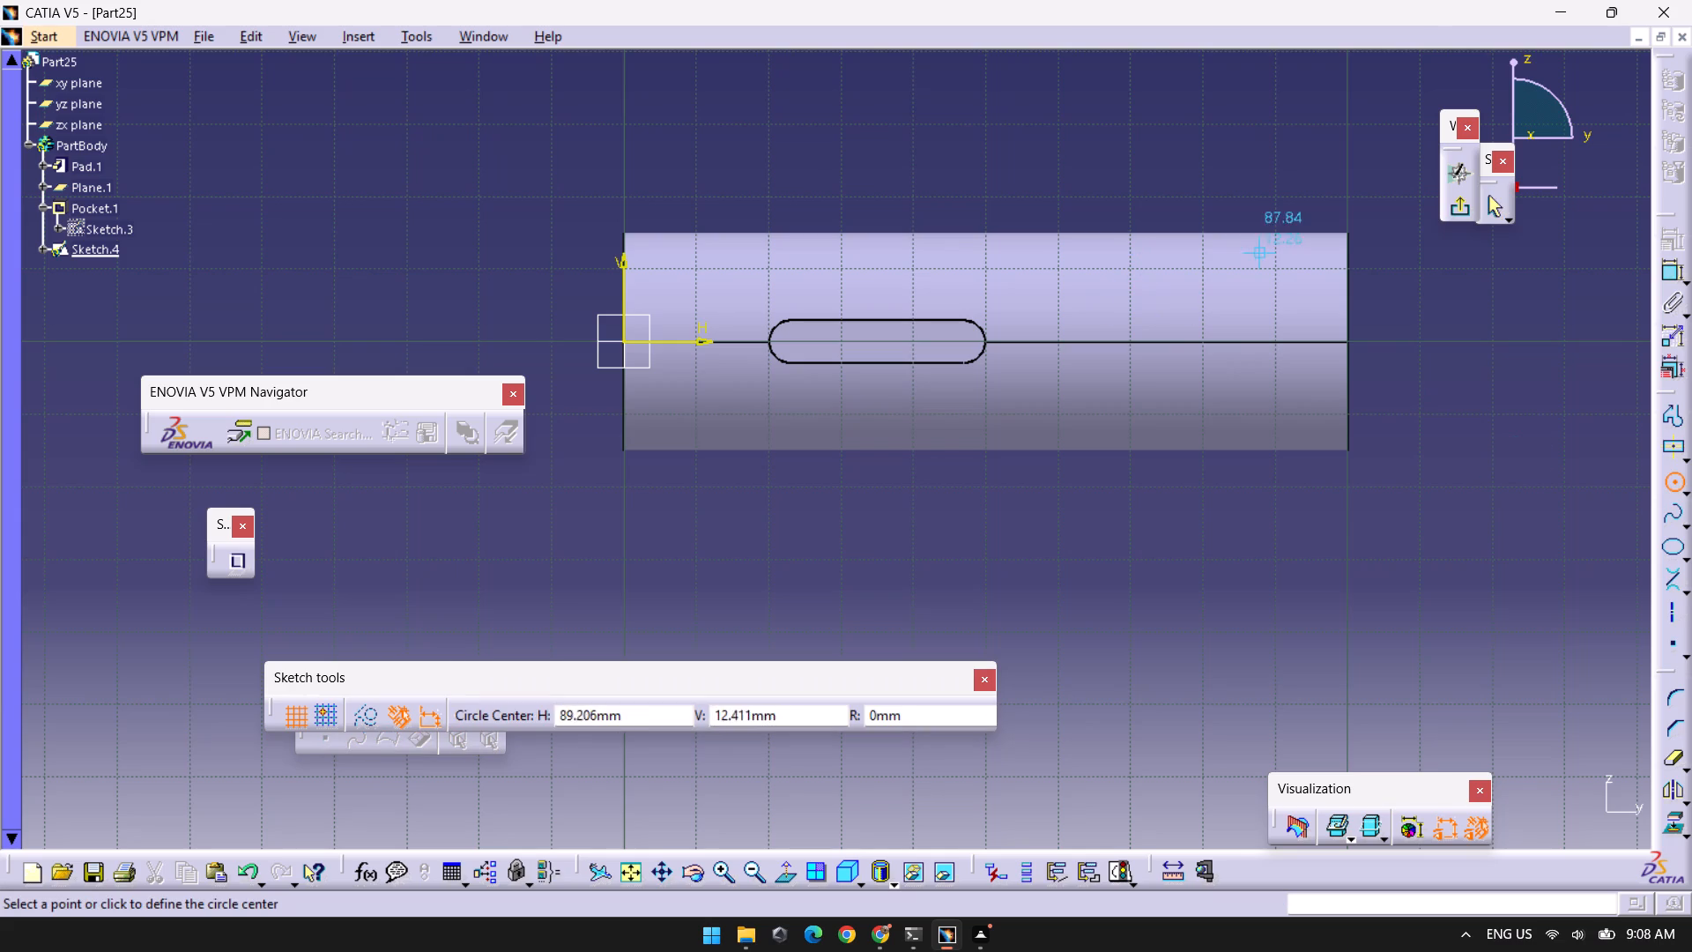
left_click(1667, 815)
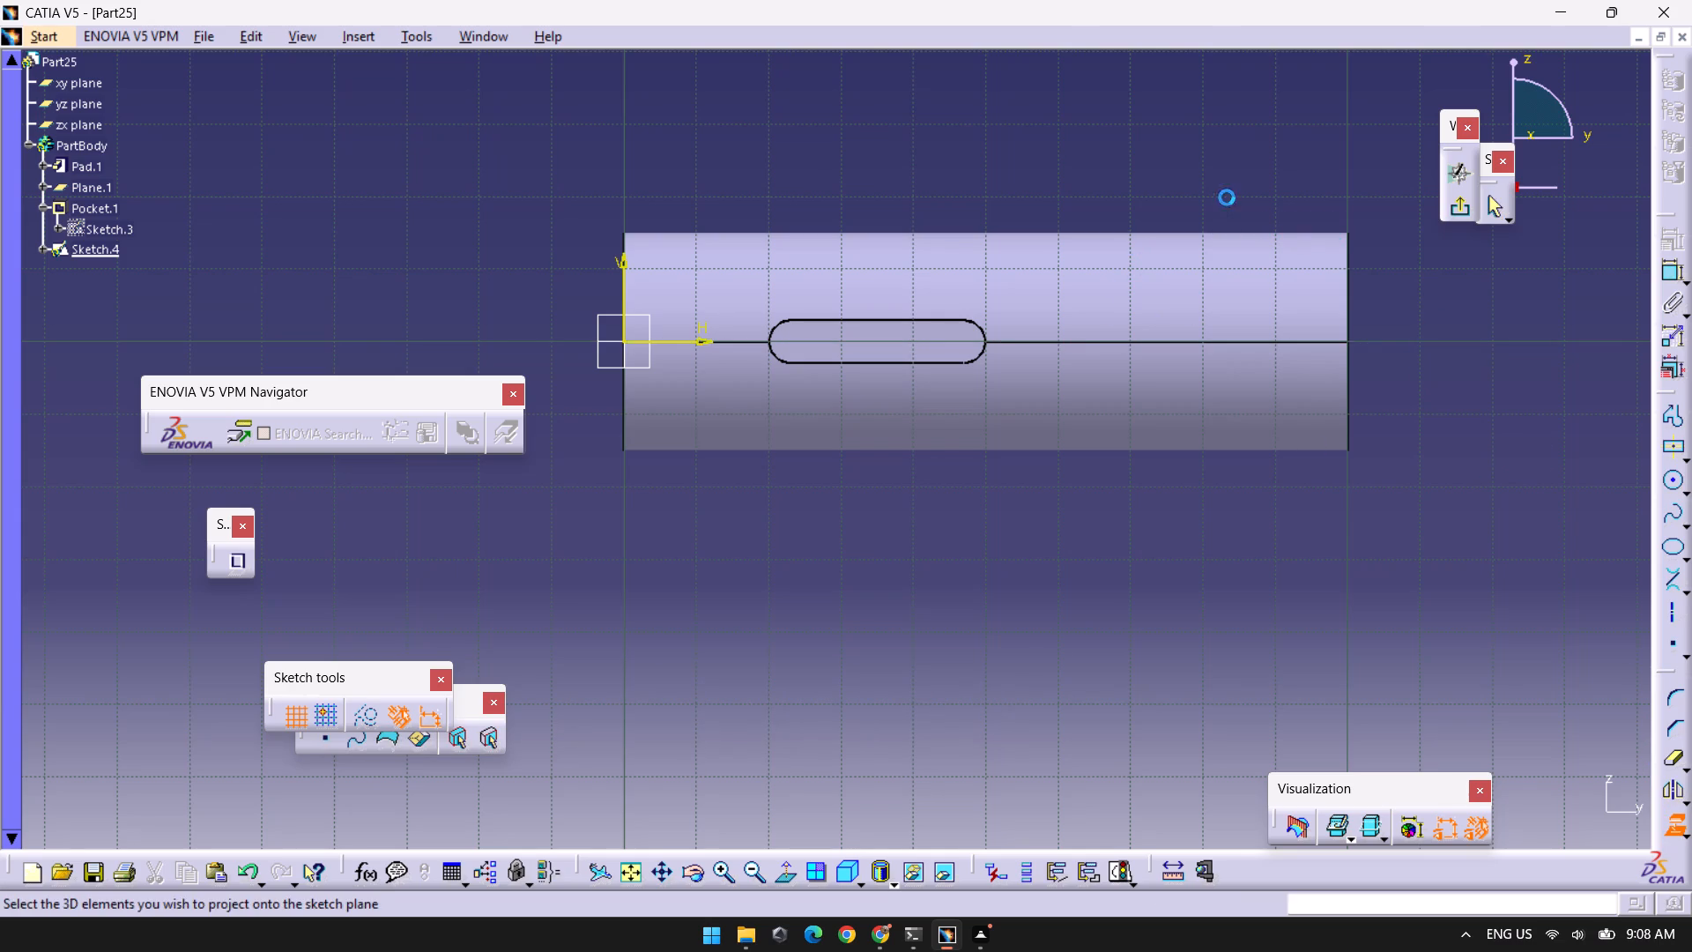
left_click(1345, 247)
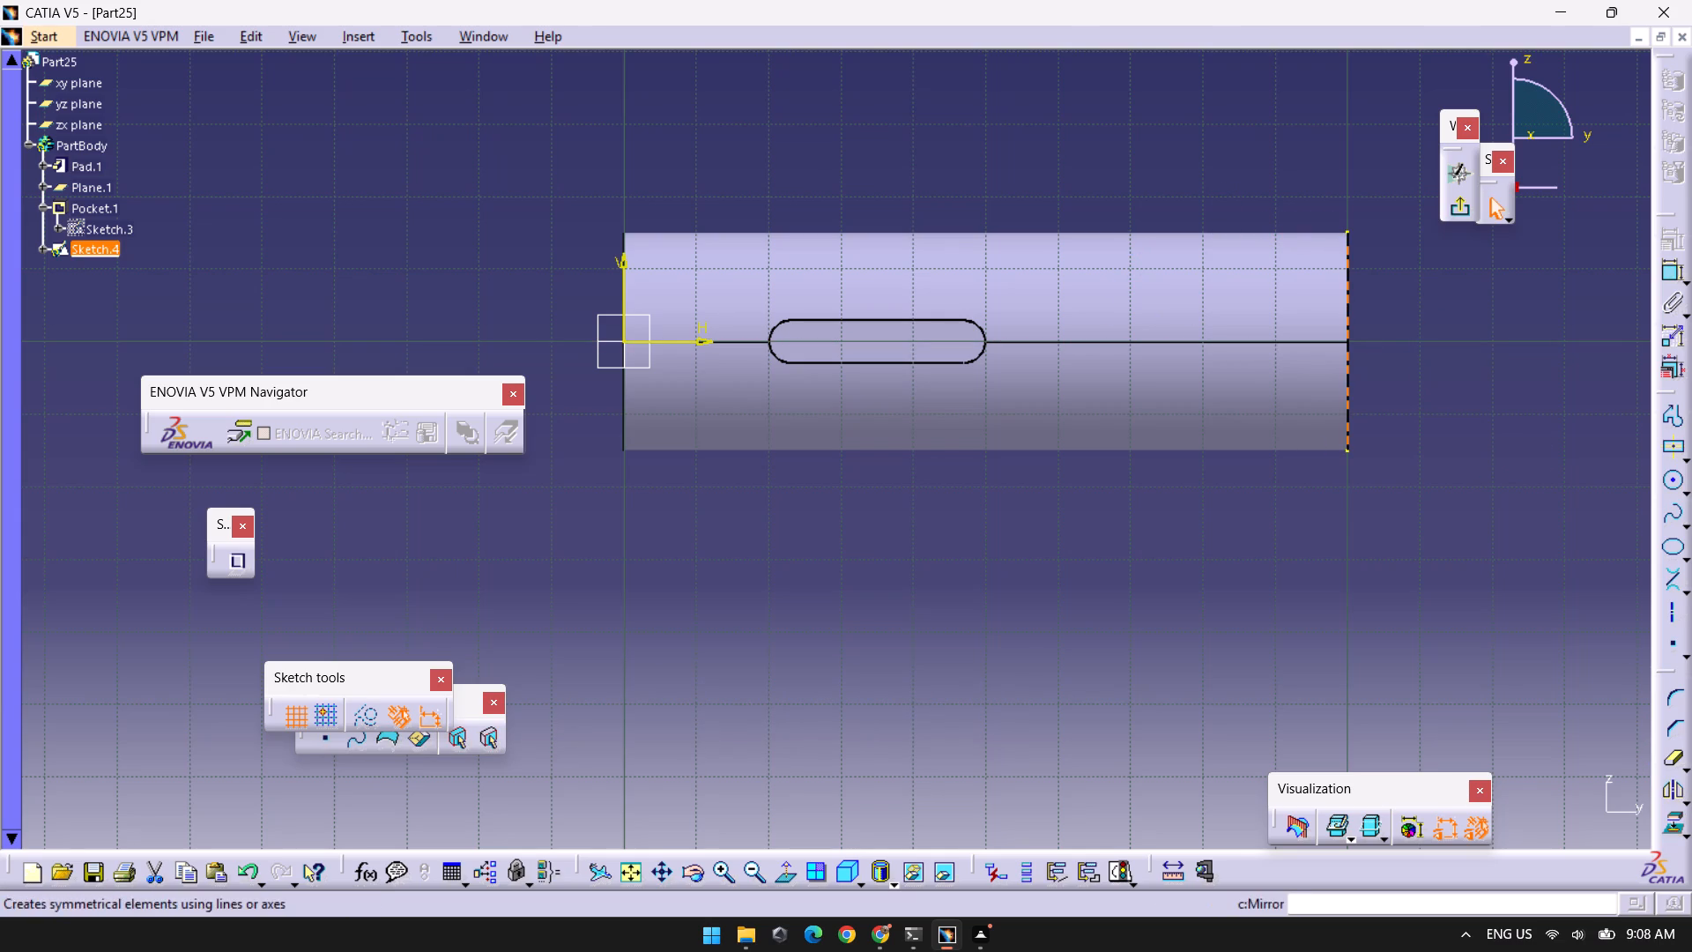
Draw a 5 mm radius circle centred on the cylinder's upper outline, about 19 mm from the projected end edge.
left_click(1673, 477)
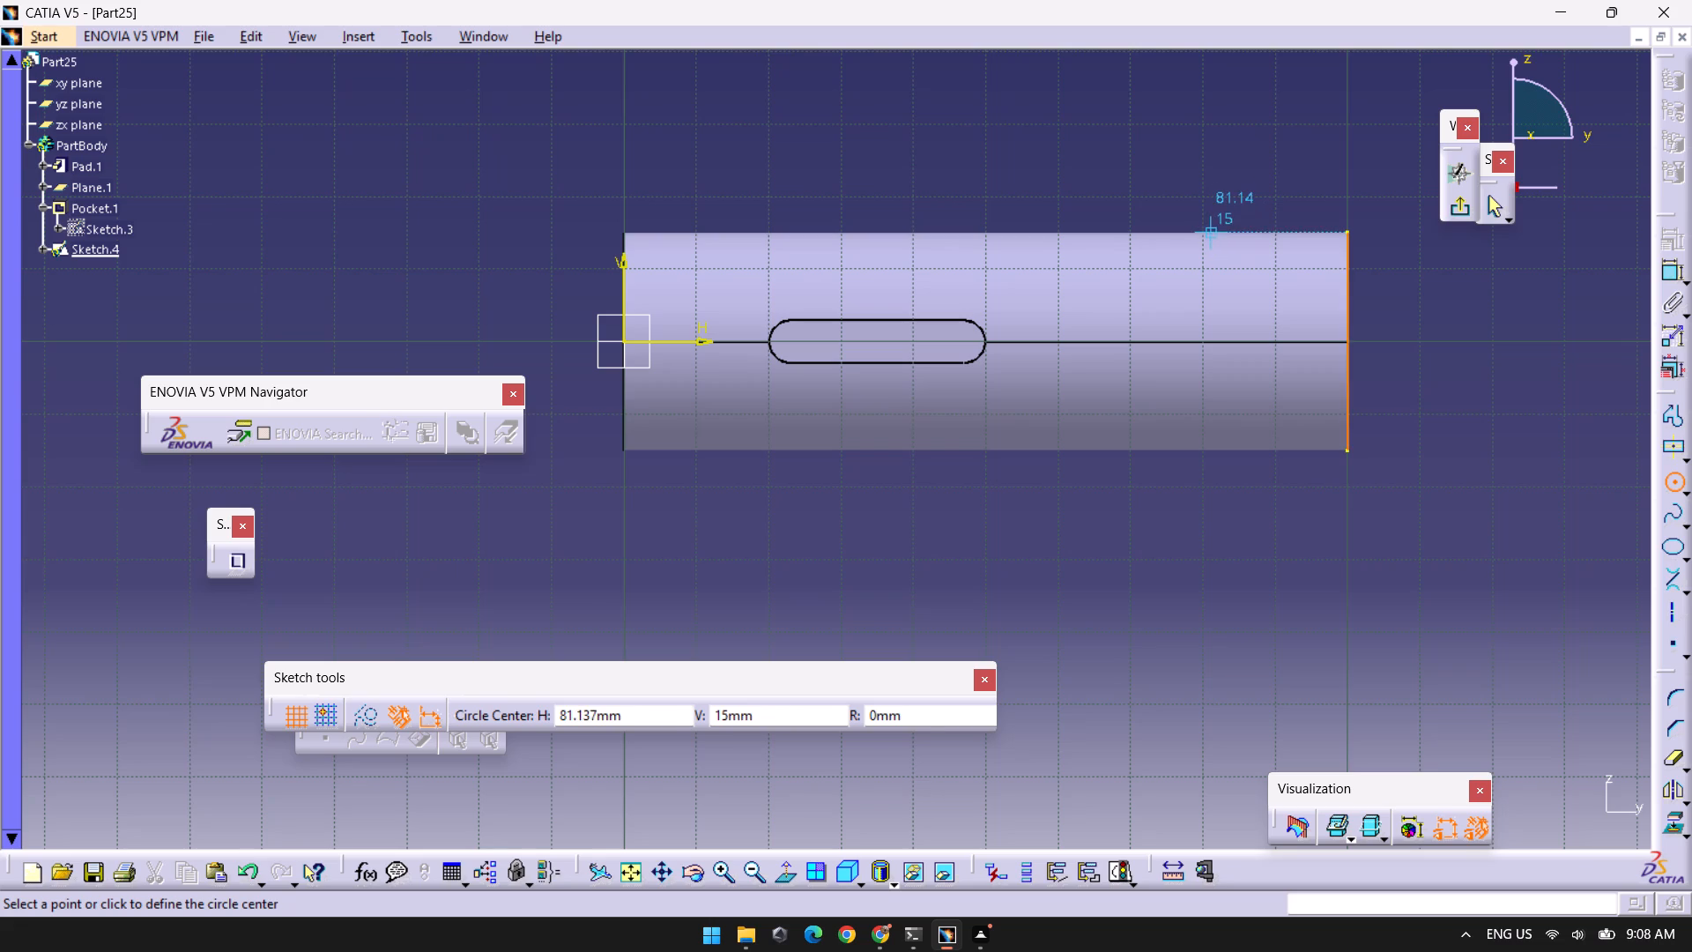
left_click(1210, 231)
key("Tab")
key("Tab")
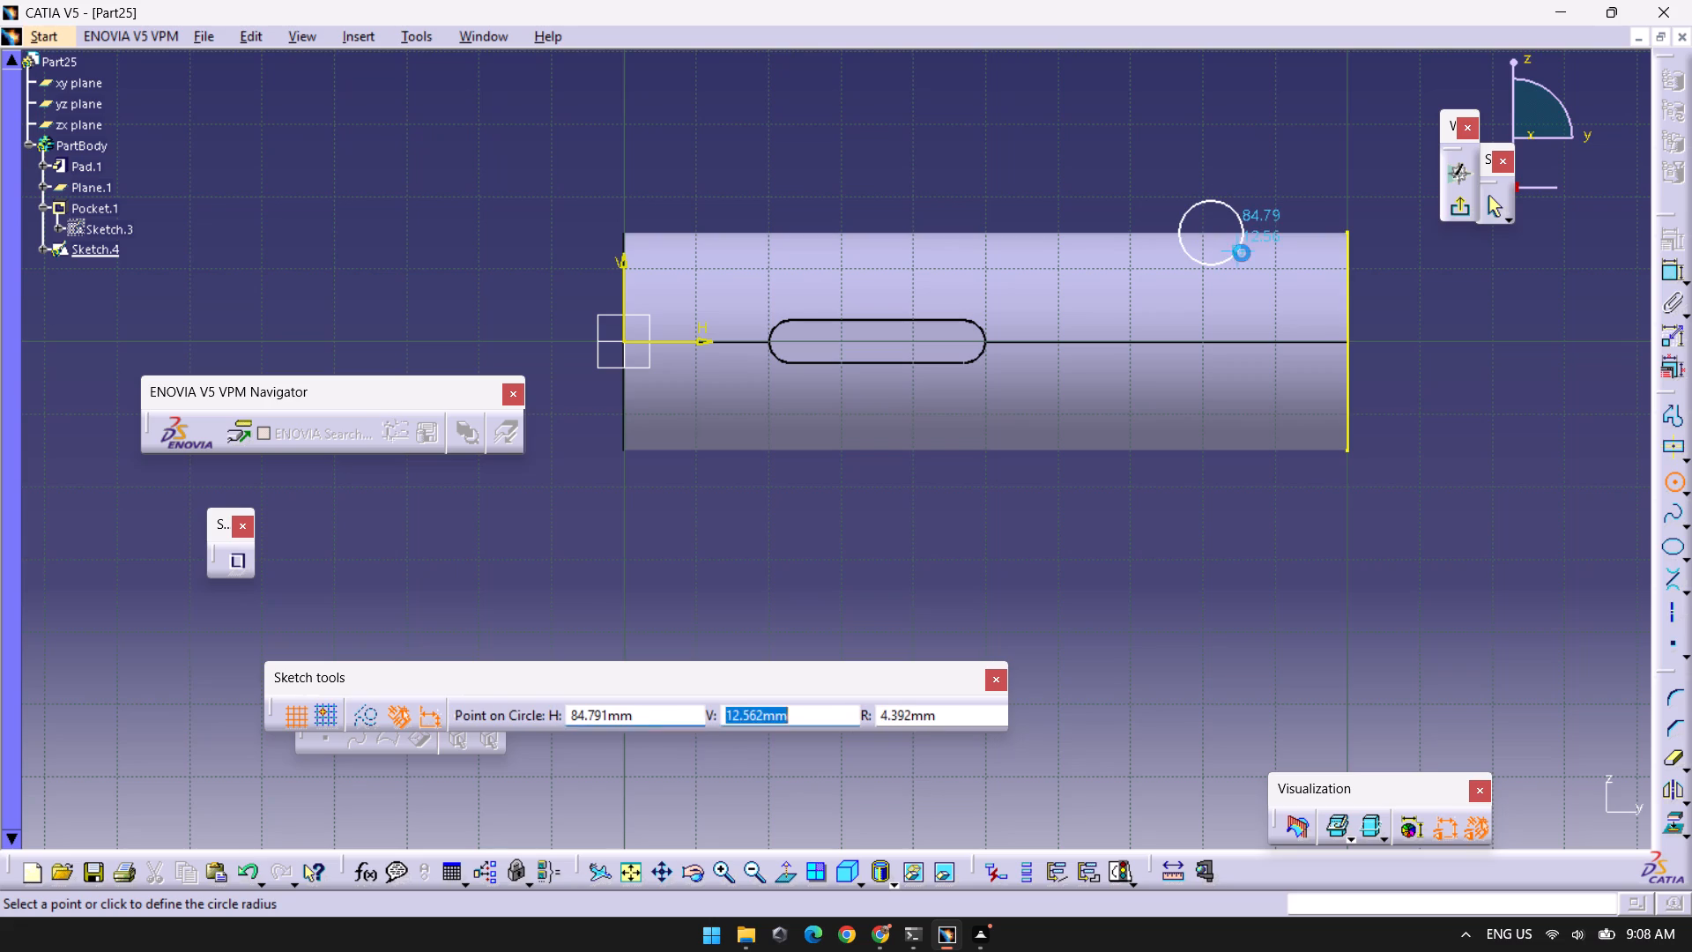
key("Tab")
key("5")
key("Return")
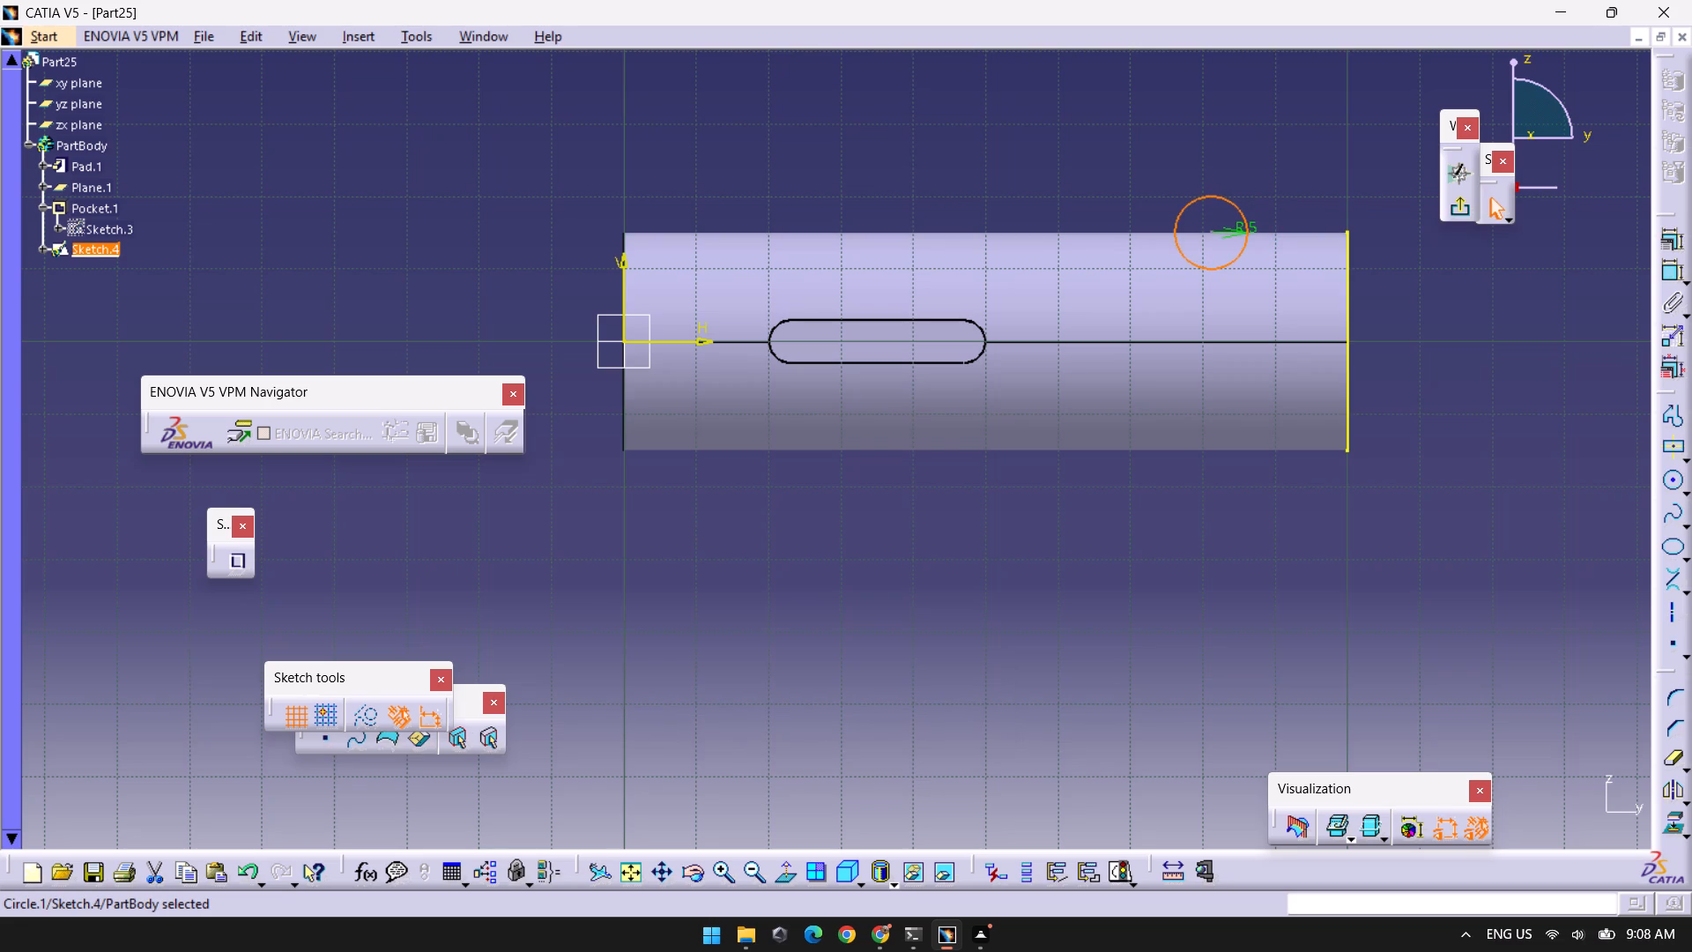
left_click(1455, 283)
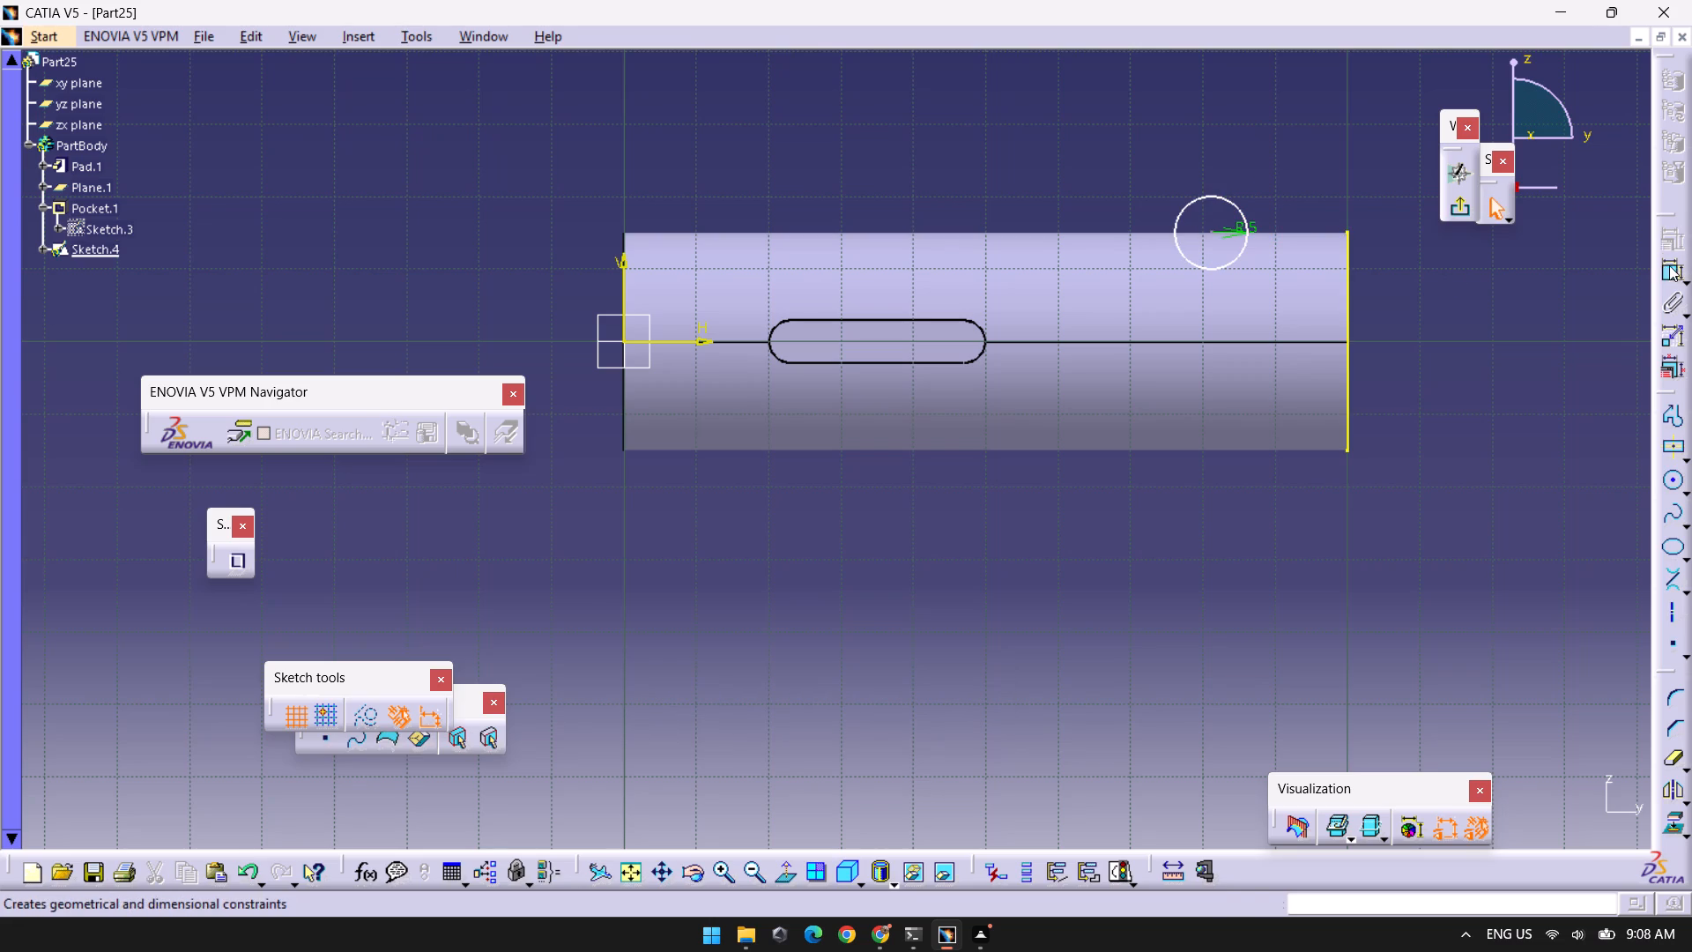
Dimension the circle's centre 15 mm from the projected end edge.
left_click(1669, 265)
left_click(1210, 230)
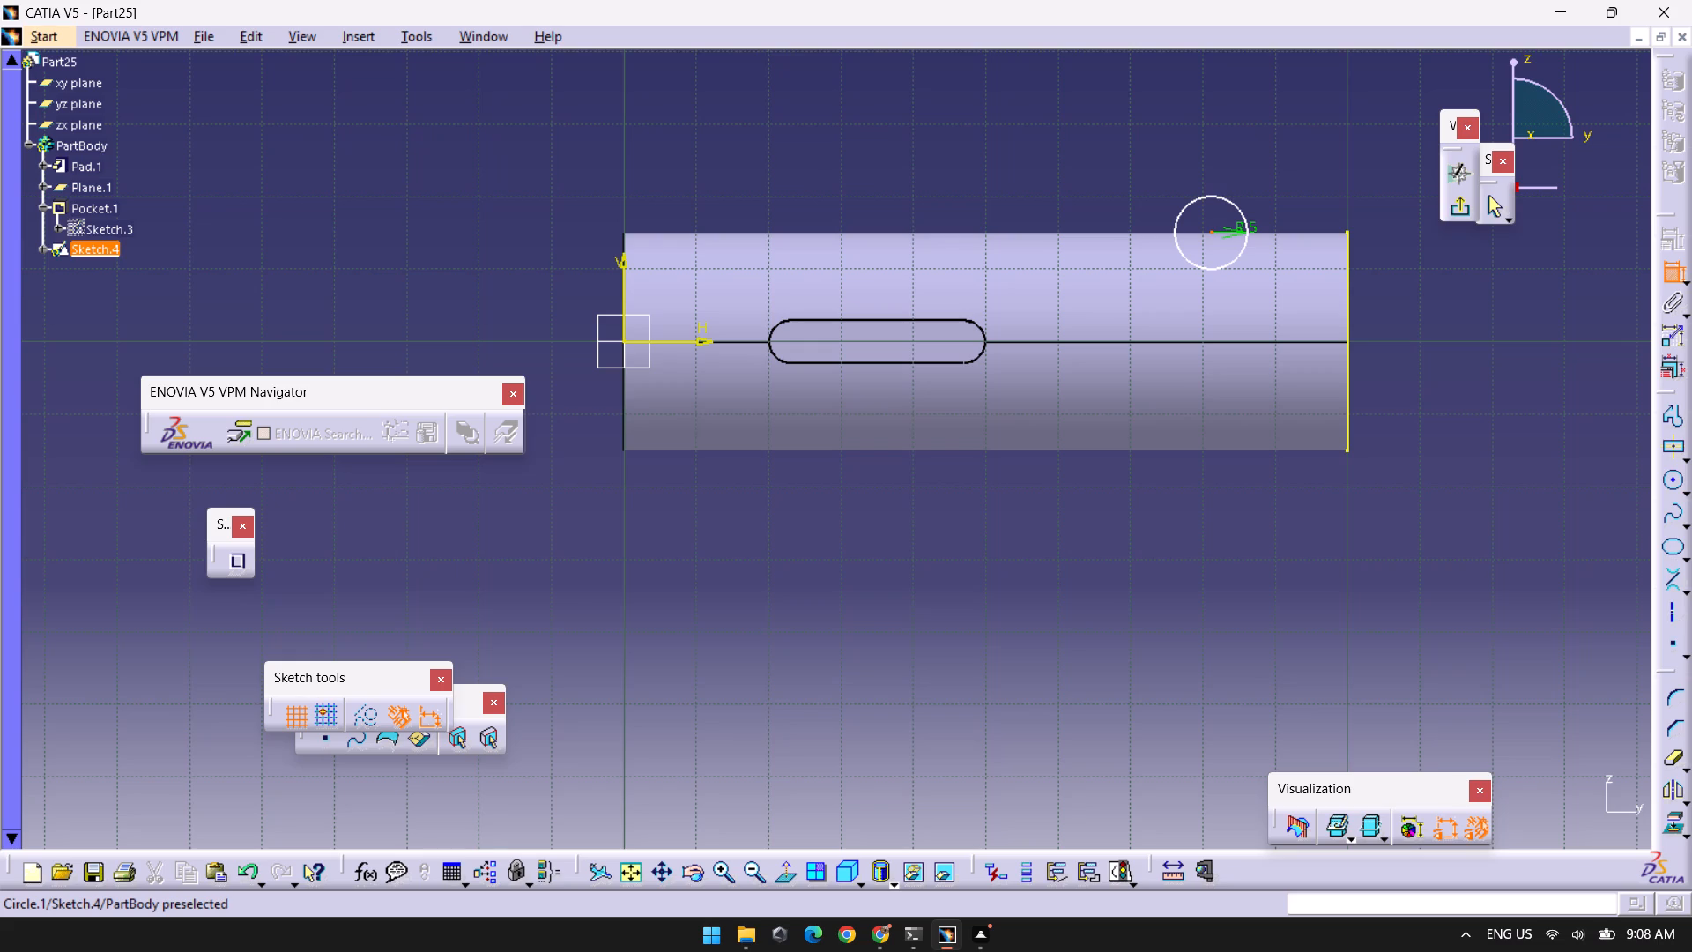
left_click(1348, 231)
left_click(1282, 114)
double_click(1286, 116)
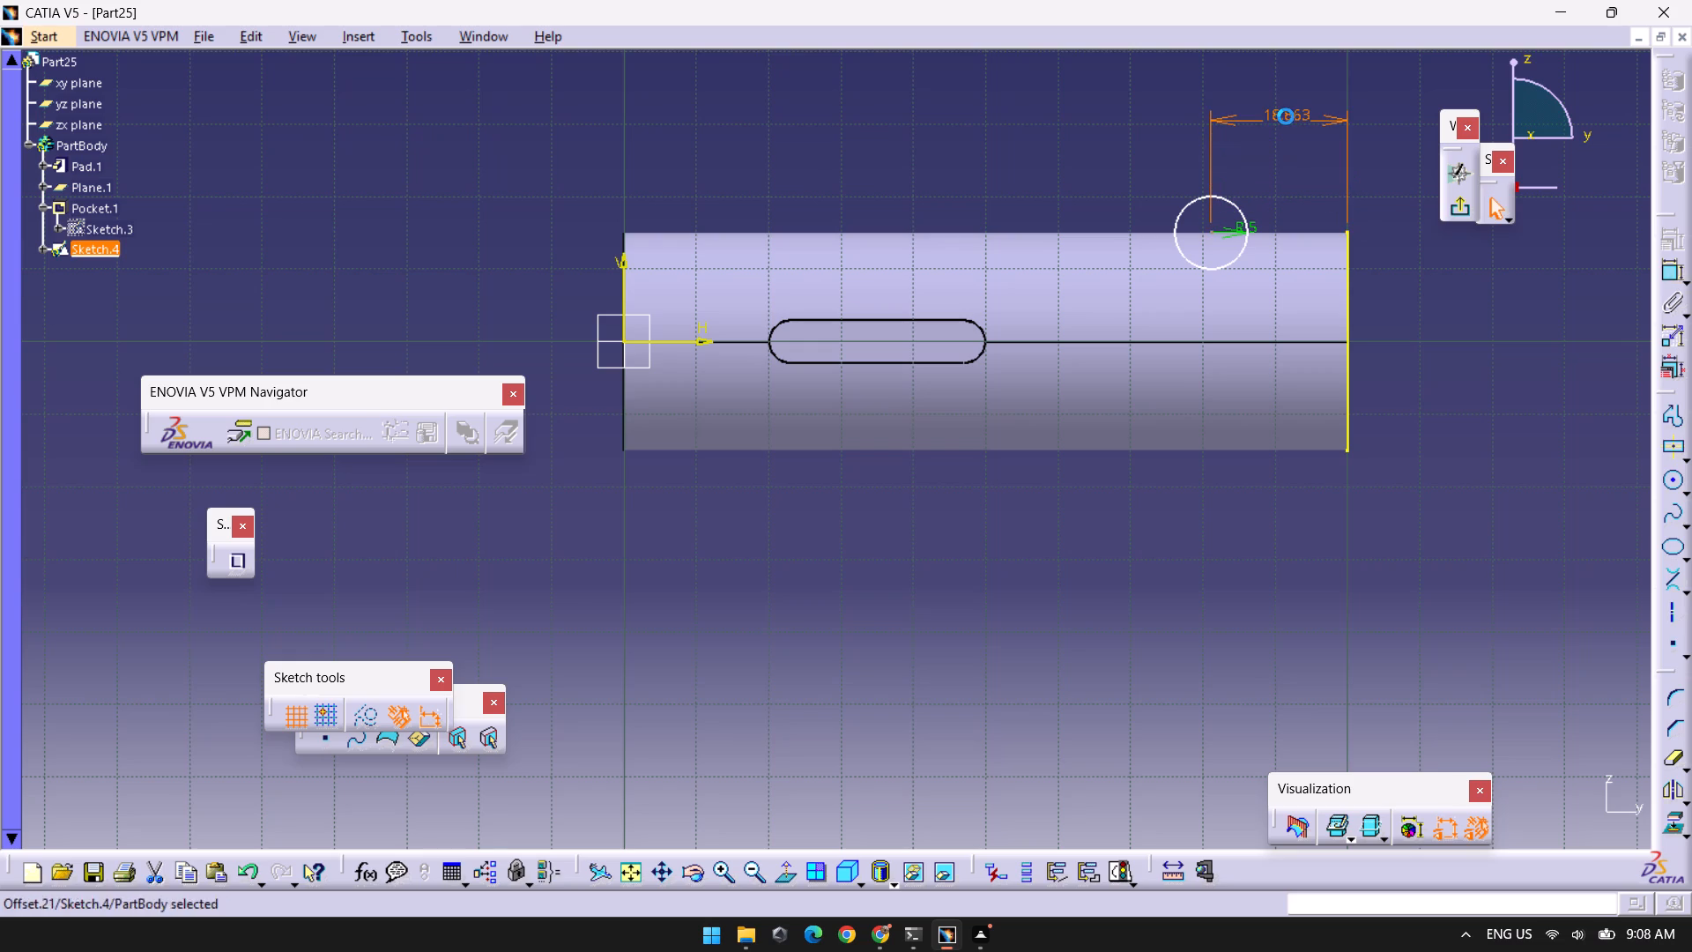
type("15")
key("Return")
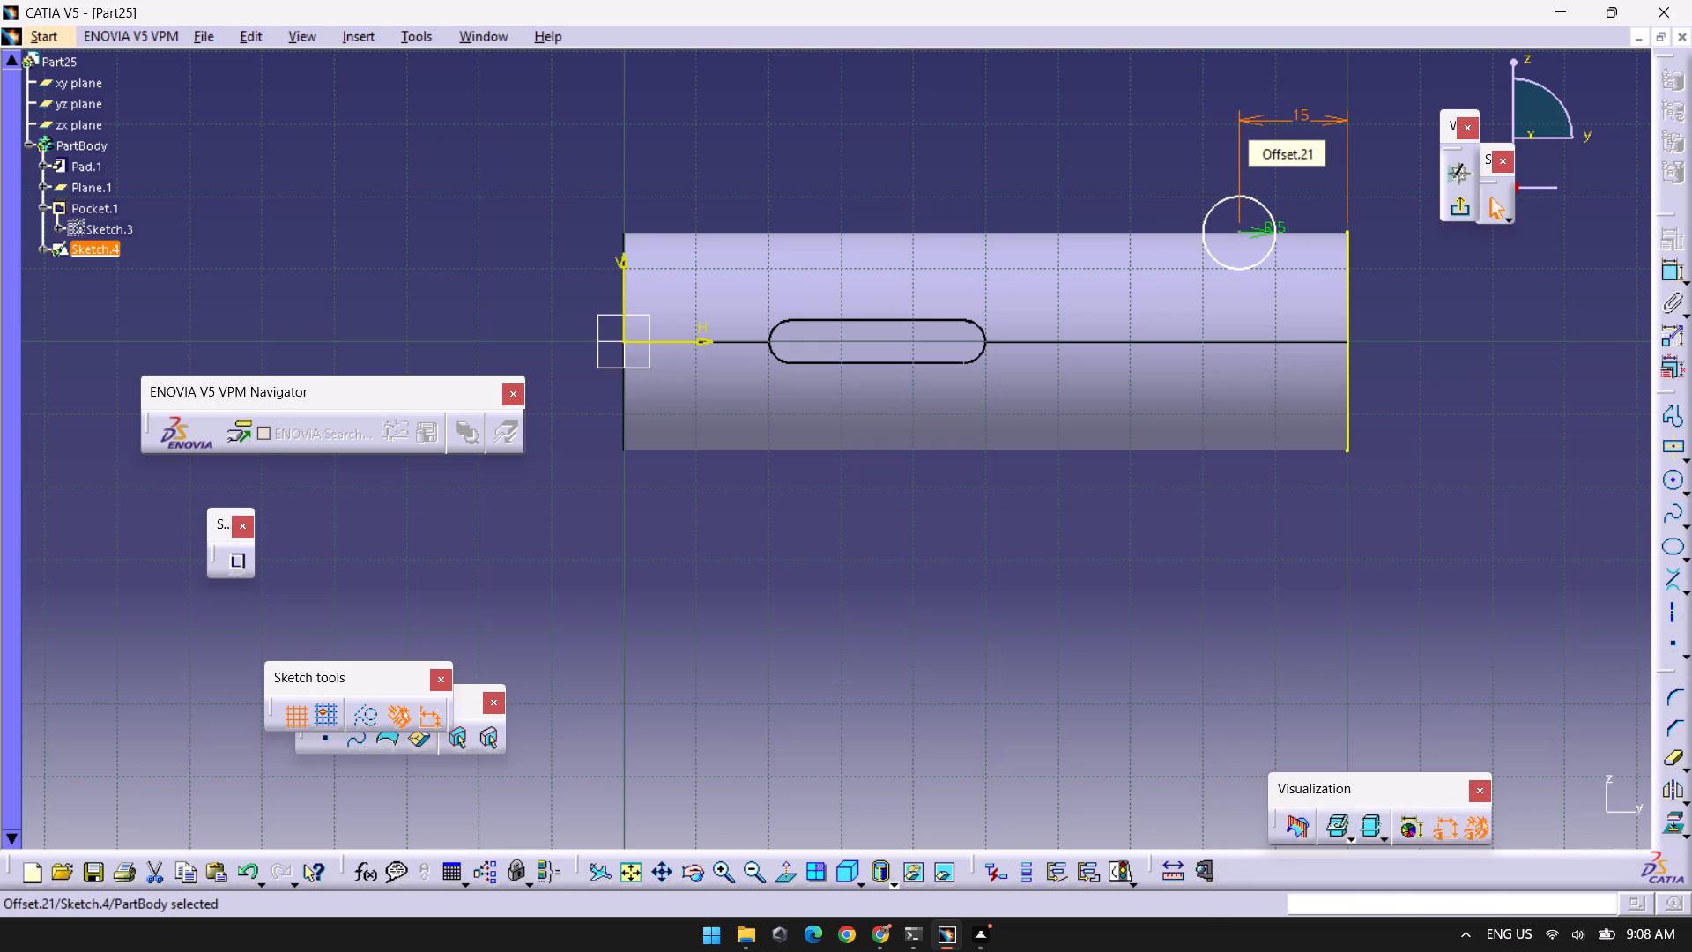
left_click(1506, 388)
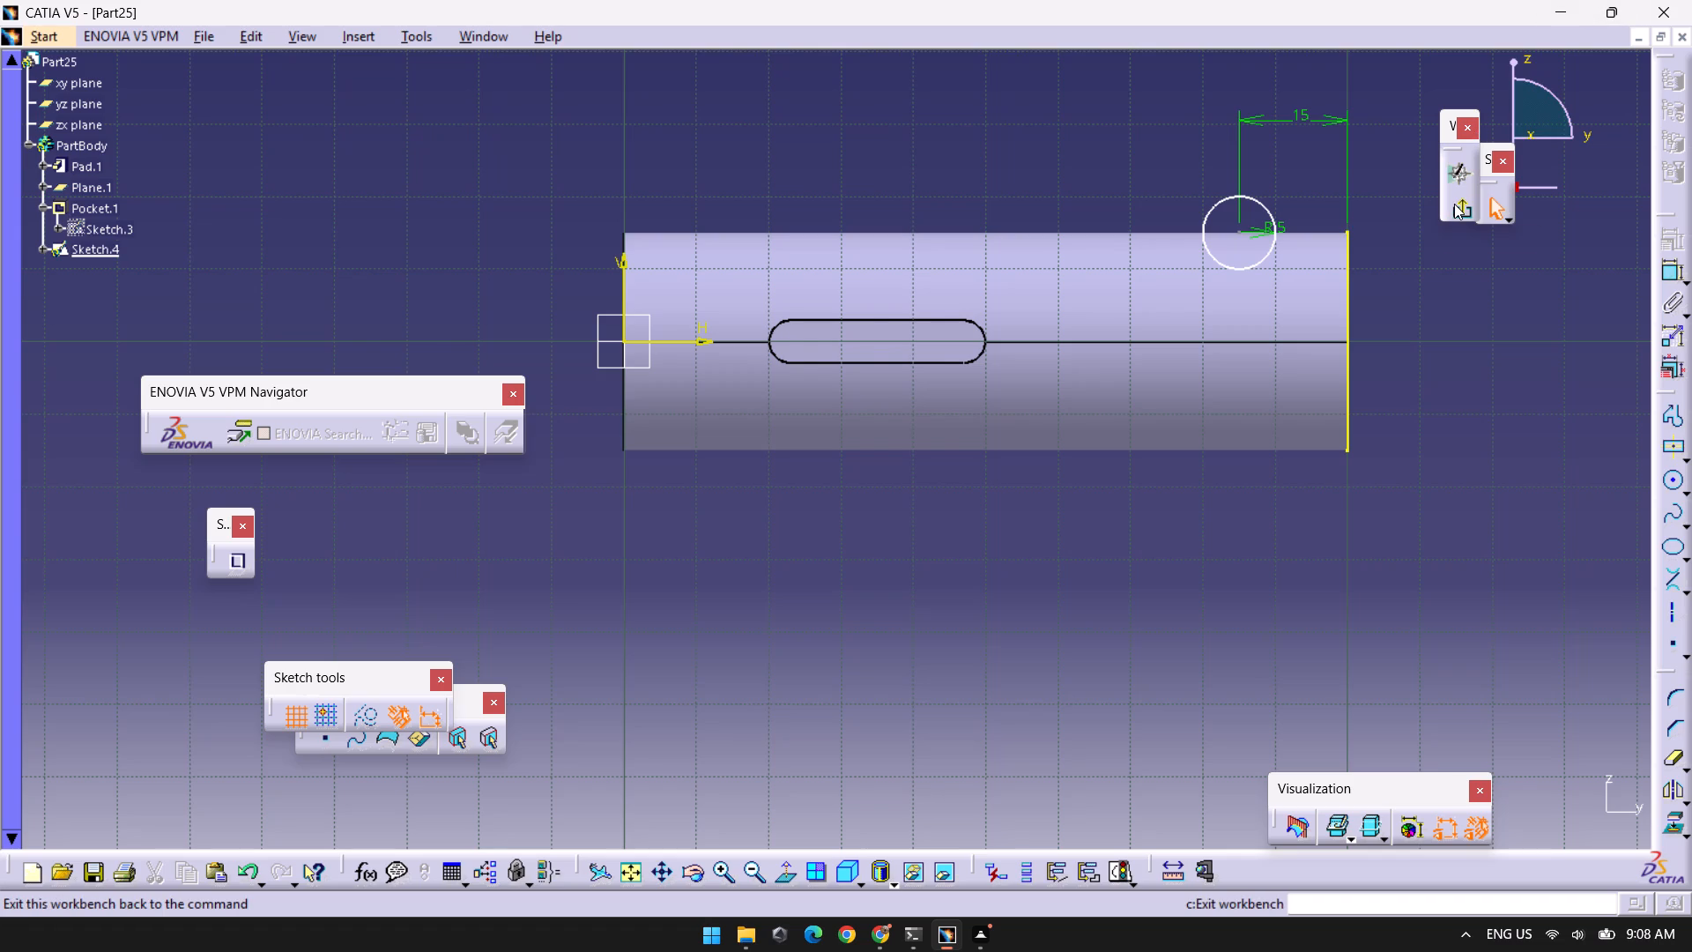
Delete the projected end edge from the sketch and exit the sketch.
left_click(1349, 304)
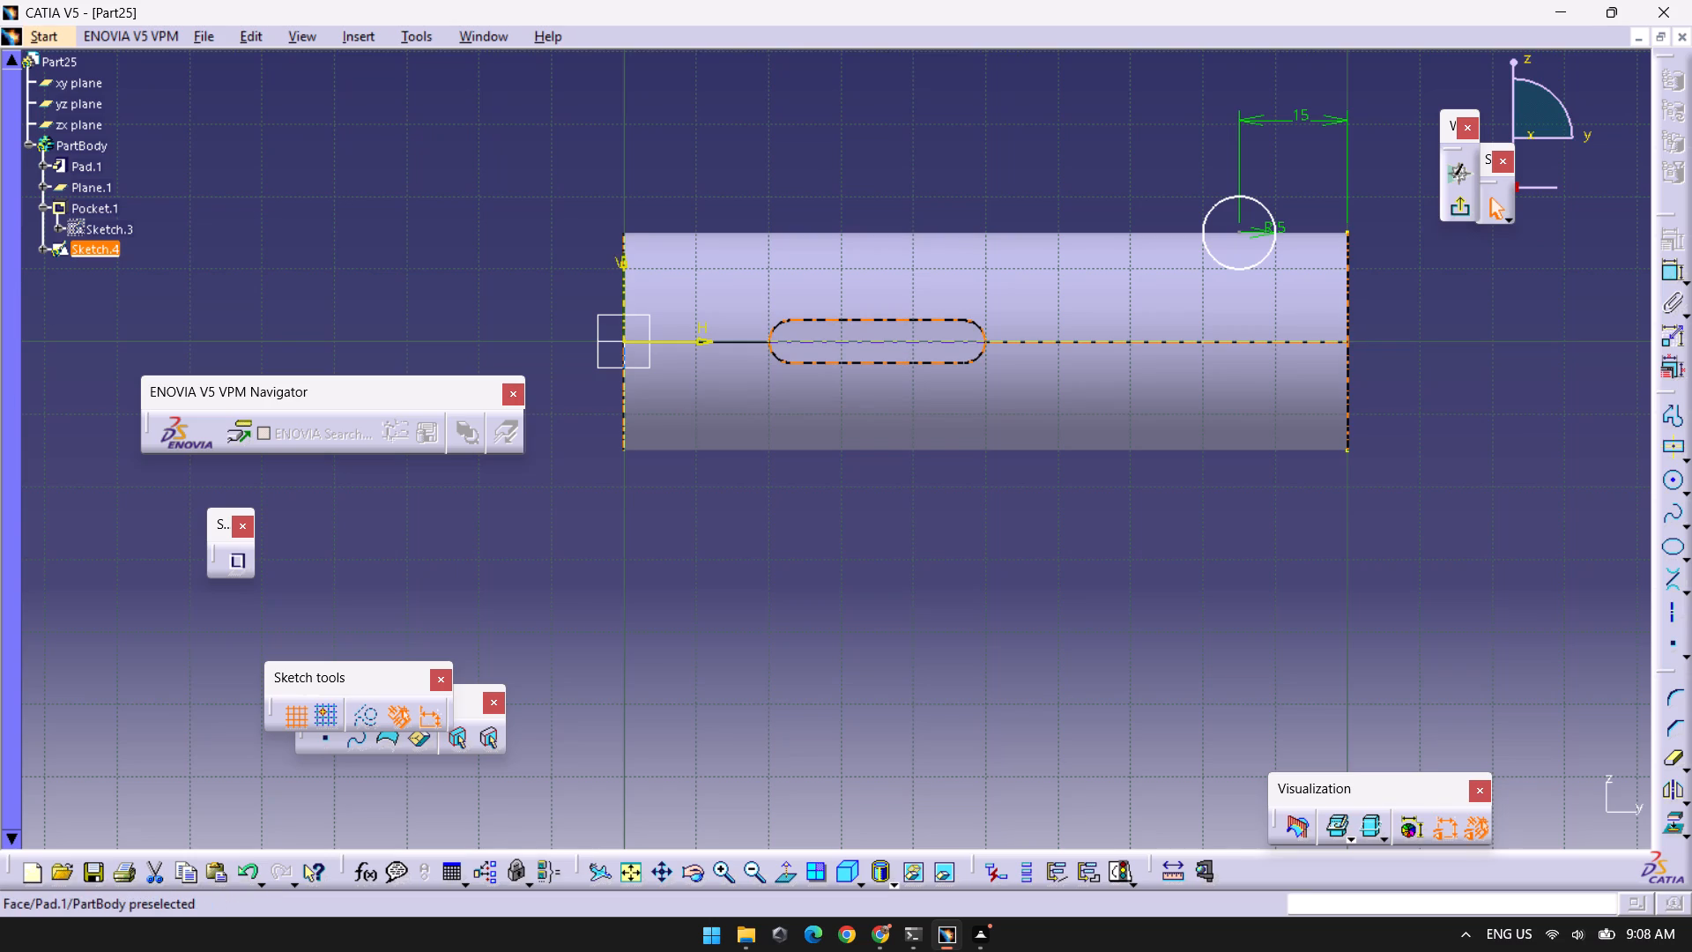
key("Delete")
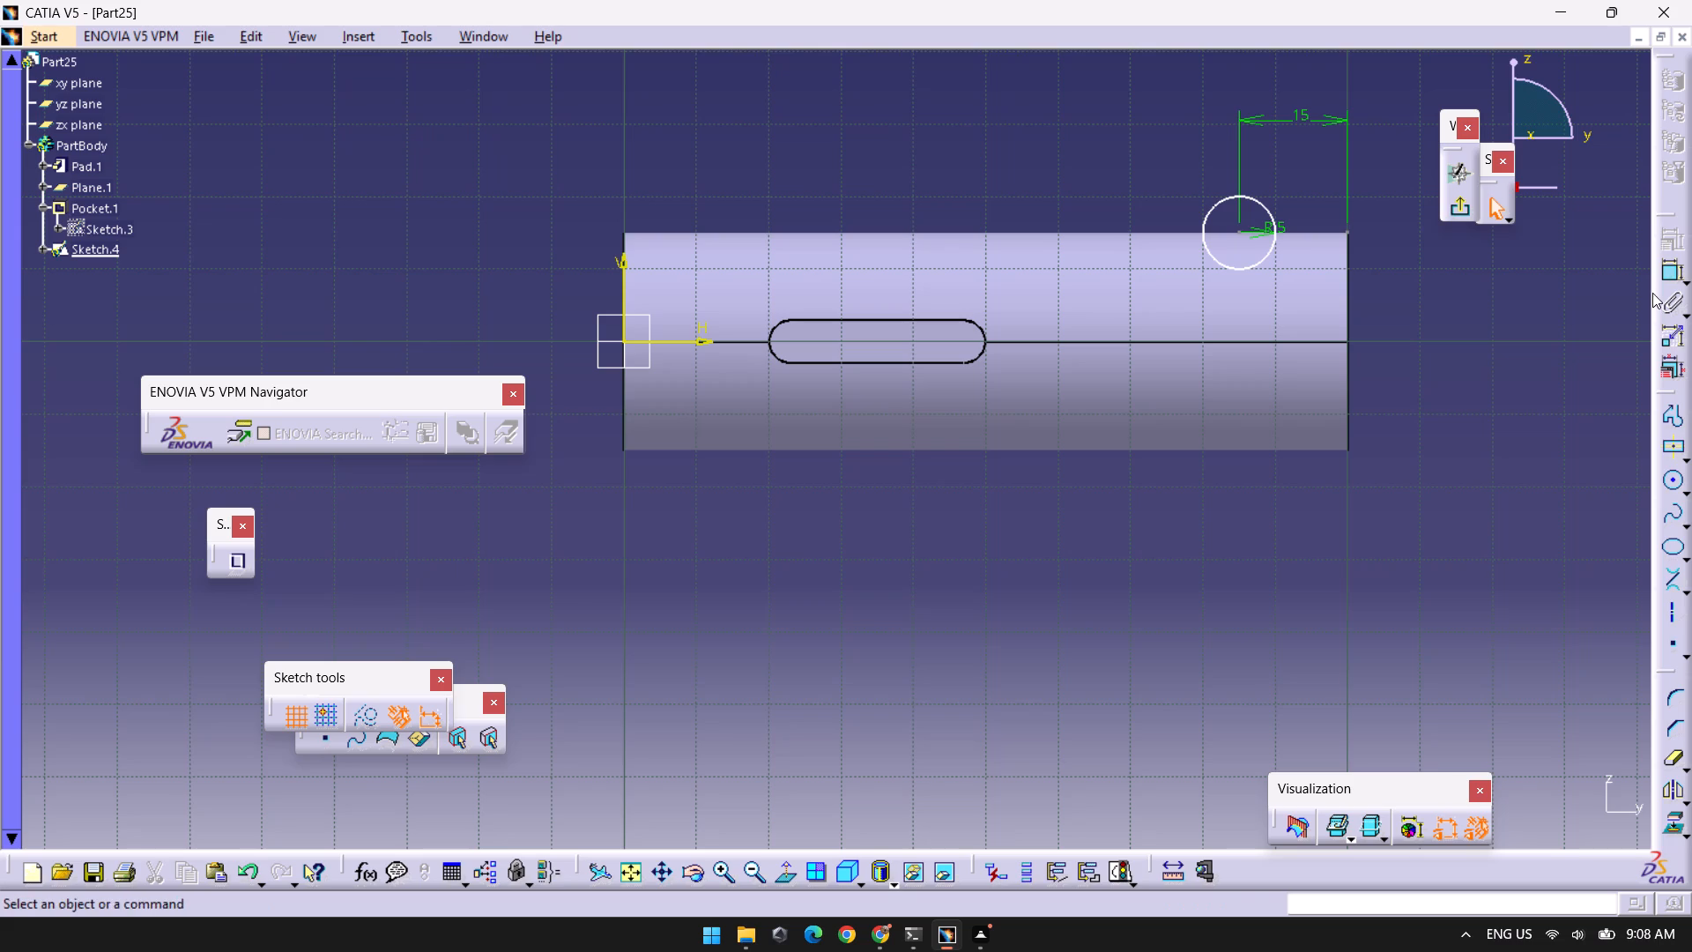
left_click(1456, 206)
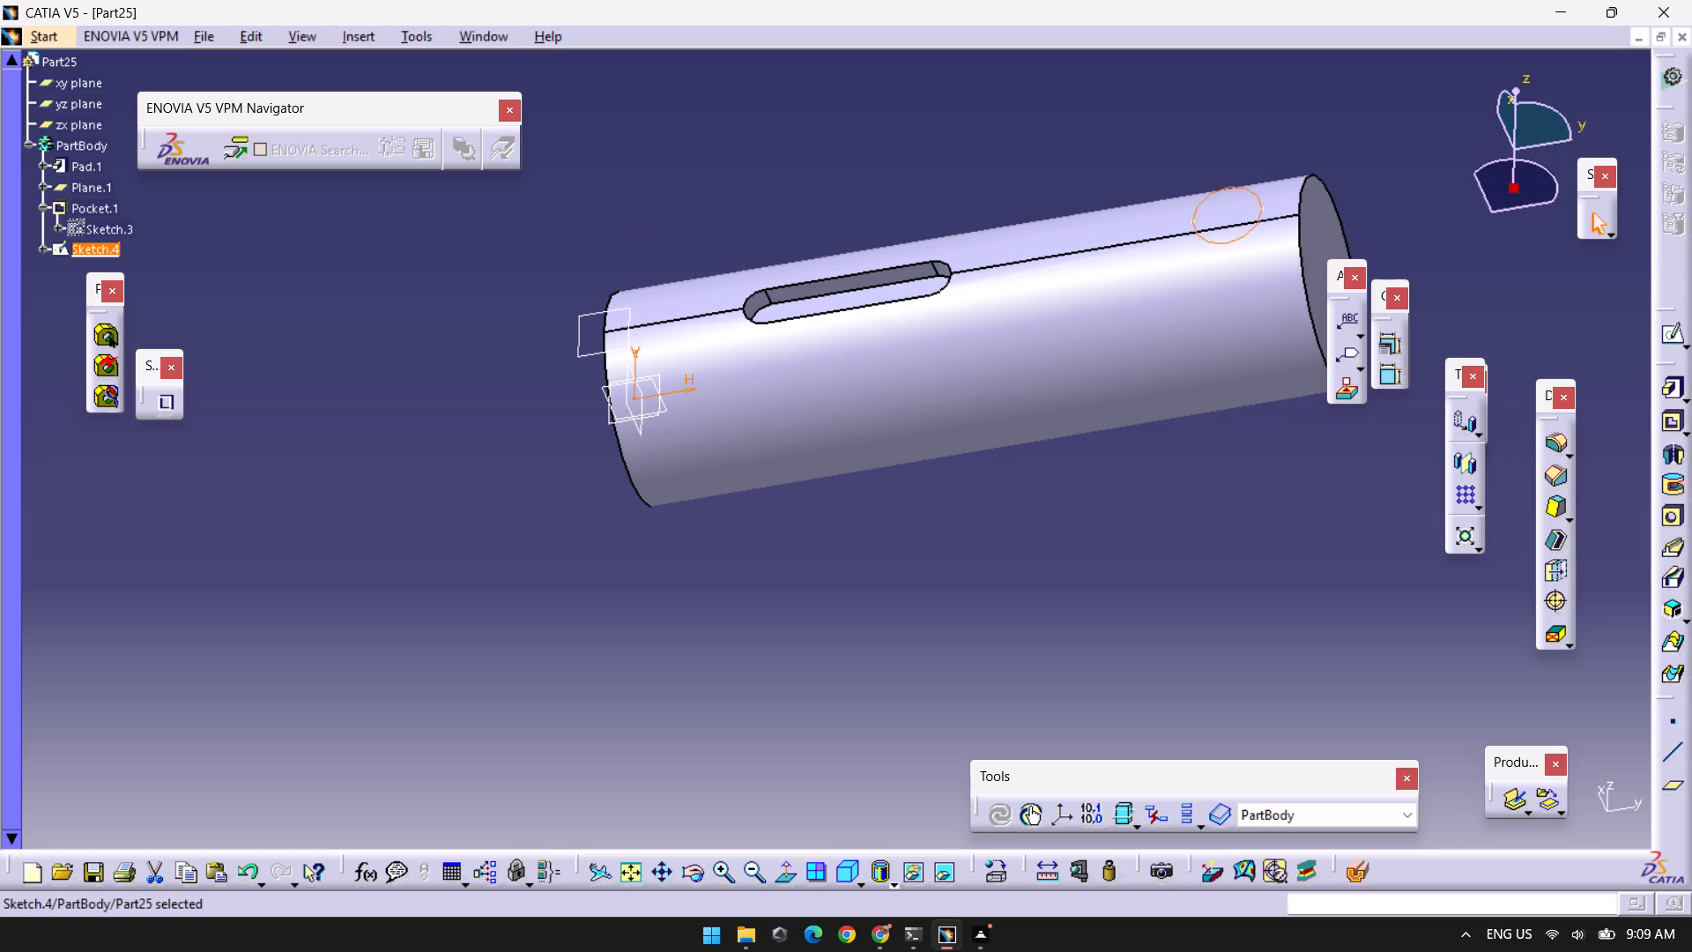
In a new sketch on the yz plane, draw an axis from the origin along the cylinder's centreline, about 105 mm long.
middle_click_drag(1046, 549, 551, 338)
right_click_drag(1036, 546, 551, 338)
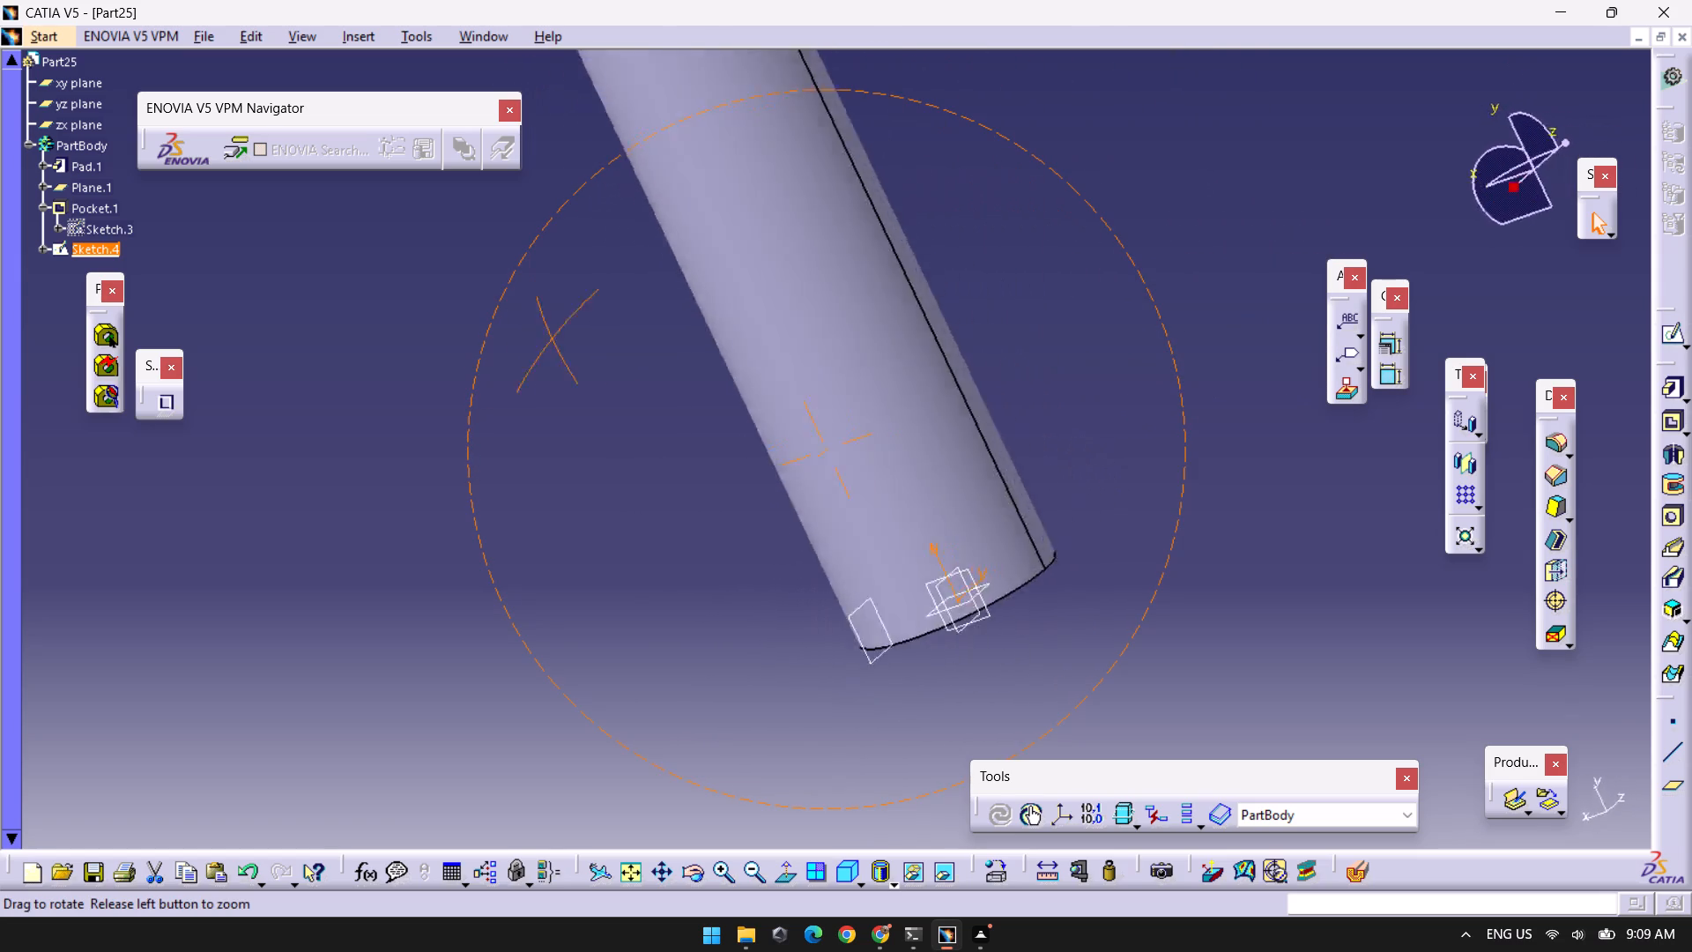
right_click_drag(551, 338, 802, 218)
middle_click_drag(551, 338, 802, 219)
middle_click_drag(655, 244, 673, 436)
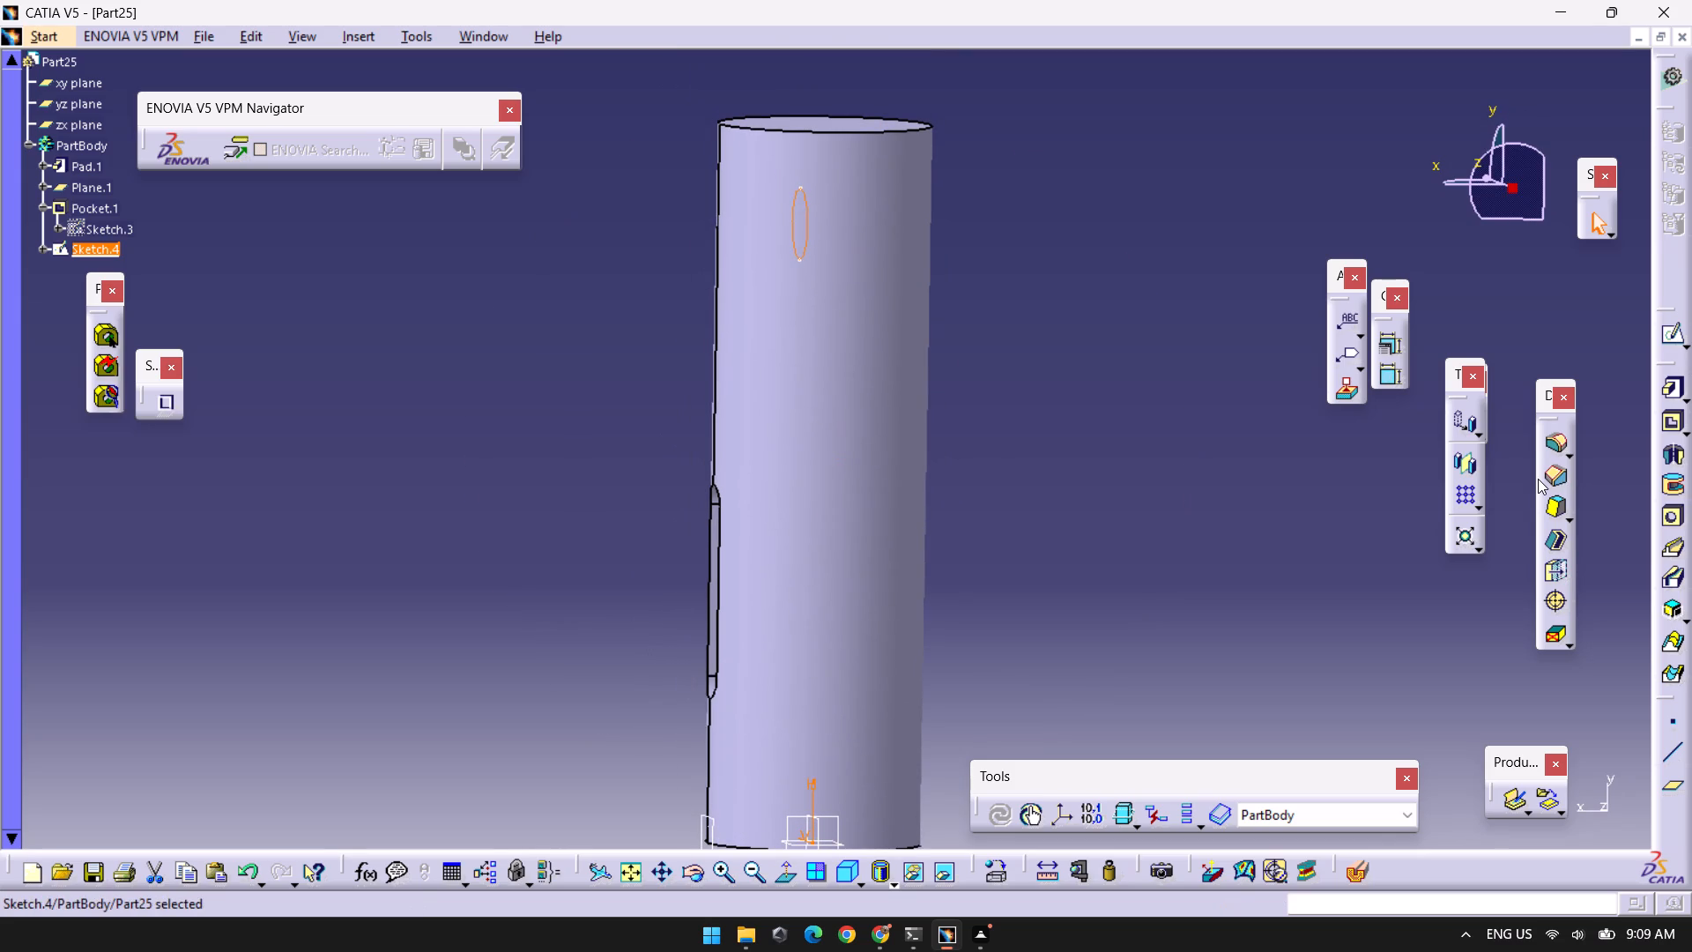
left_click(80, 108)
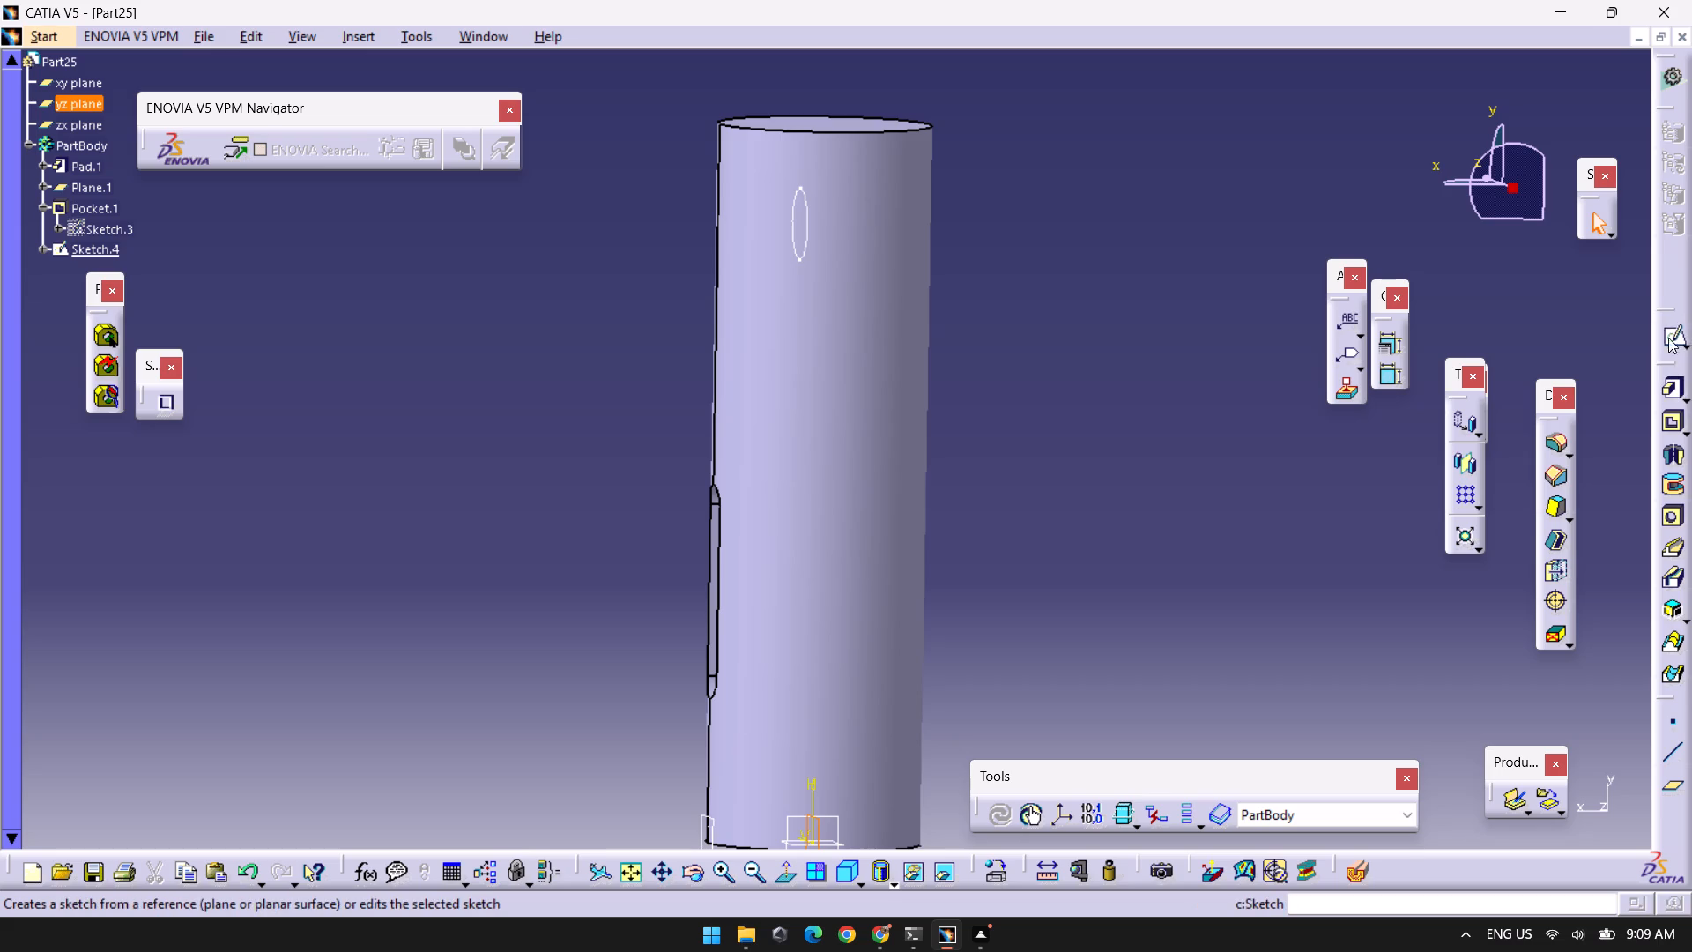
left_click(1668, 327)
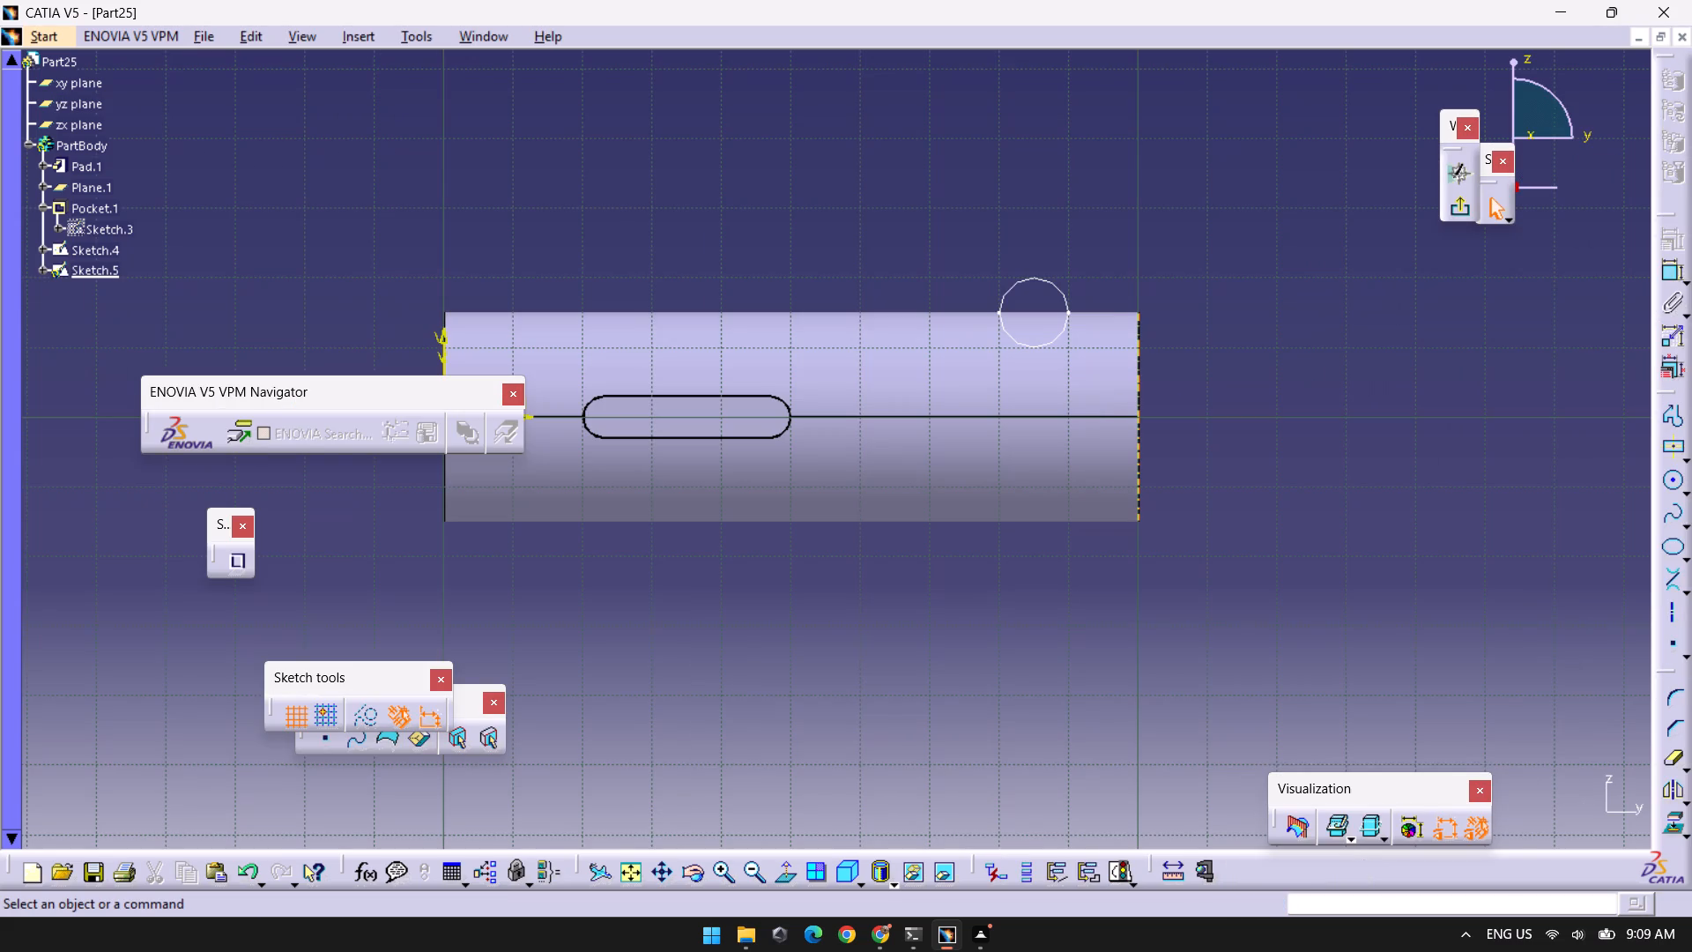
key("space")
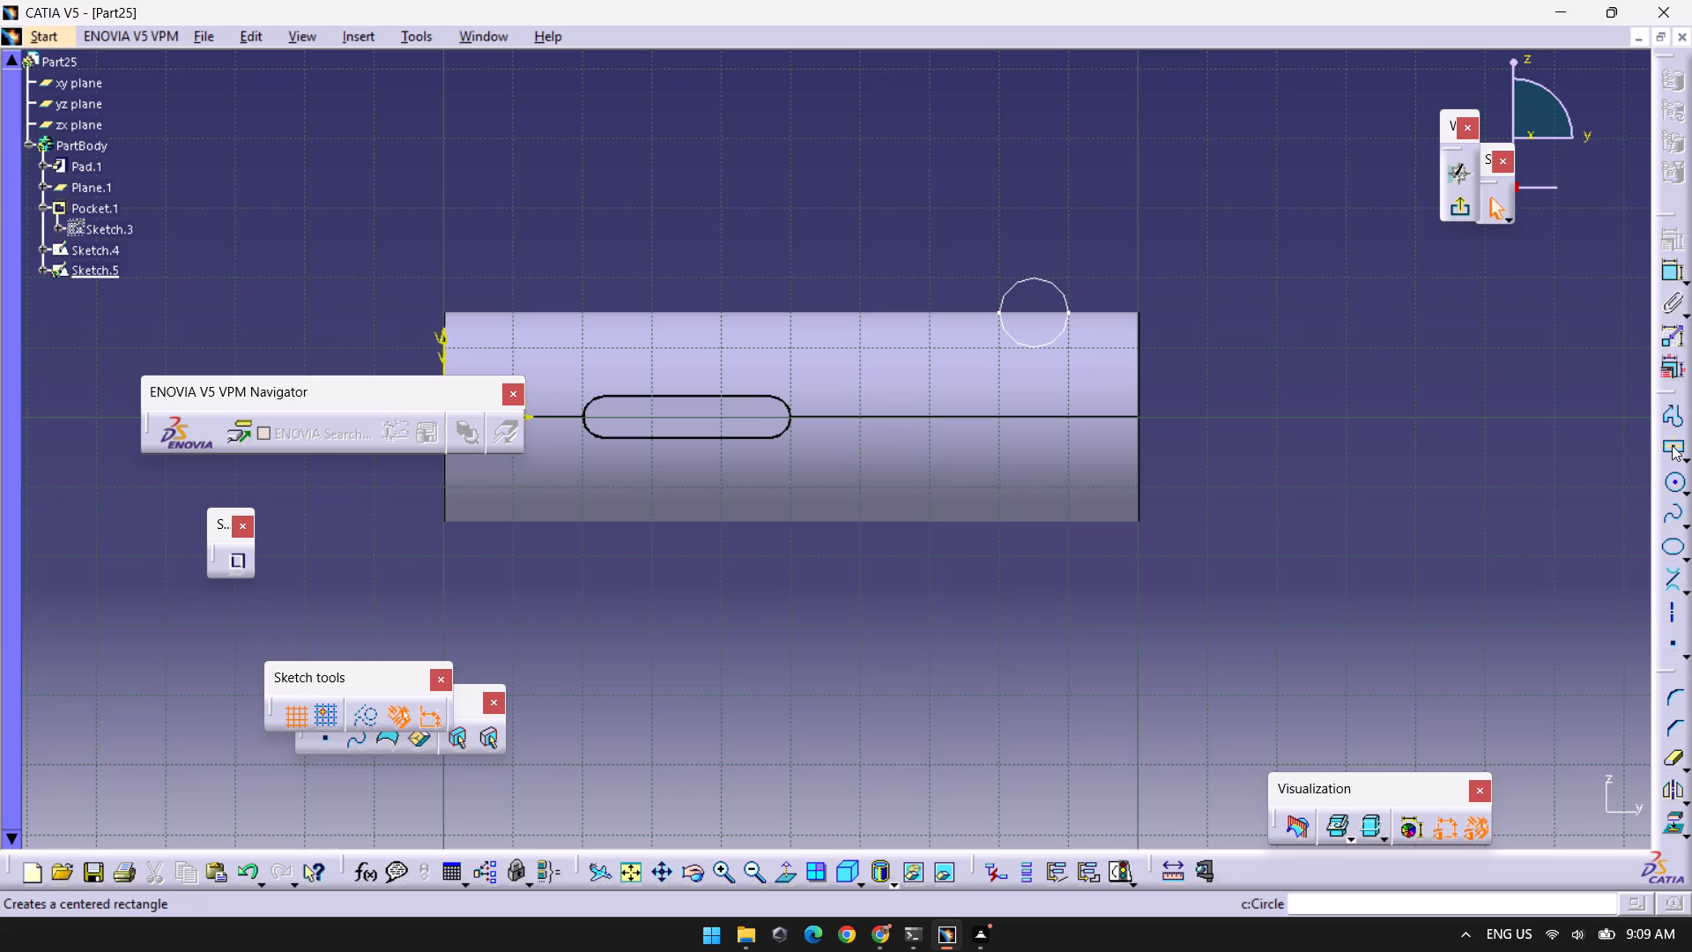
left_click(1666, 616)
middle_click_drag(1161, 563, 1532, 405)
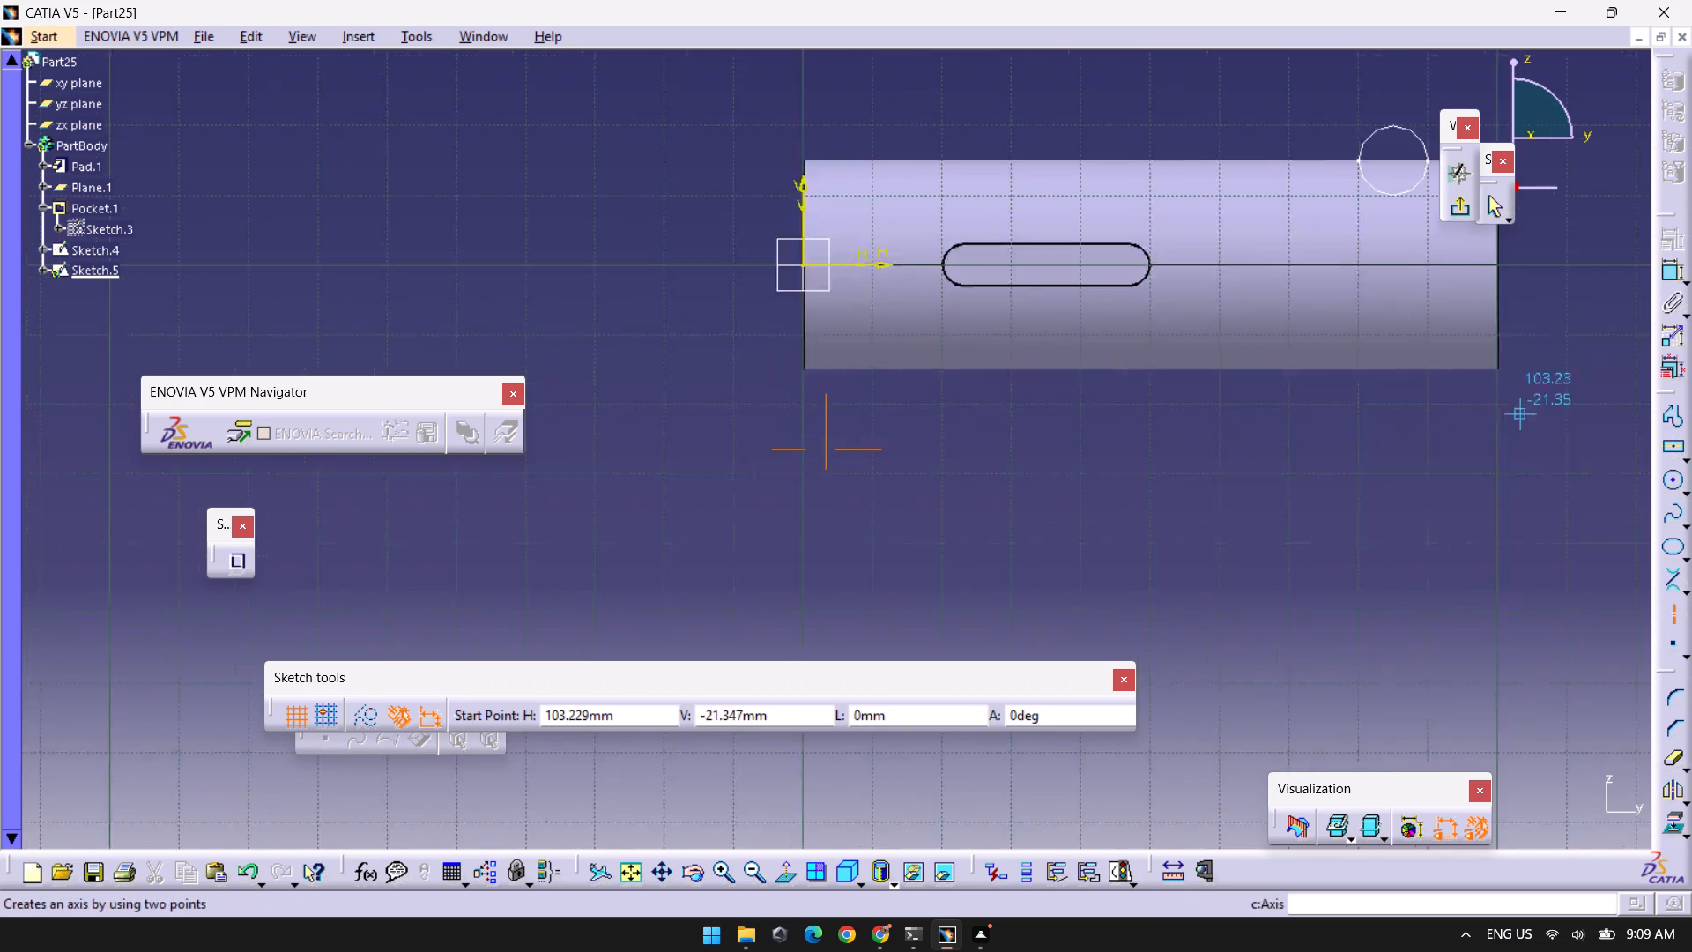
middle_click_drag(1532, 405, 1586, 376)
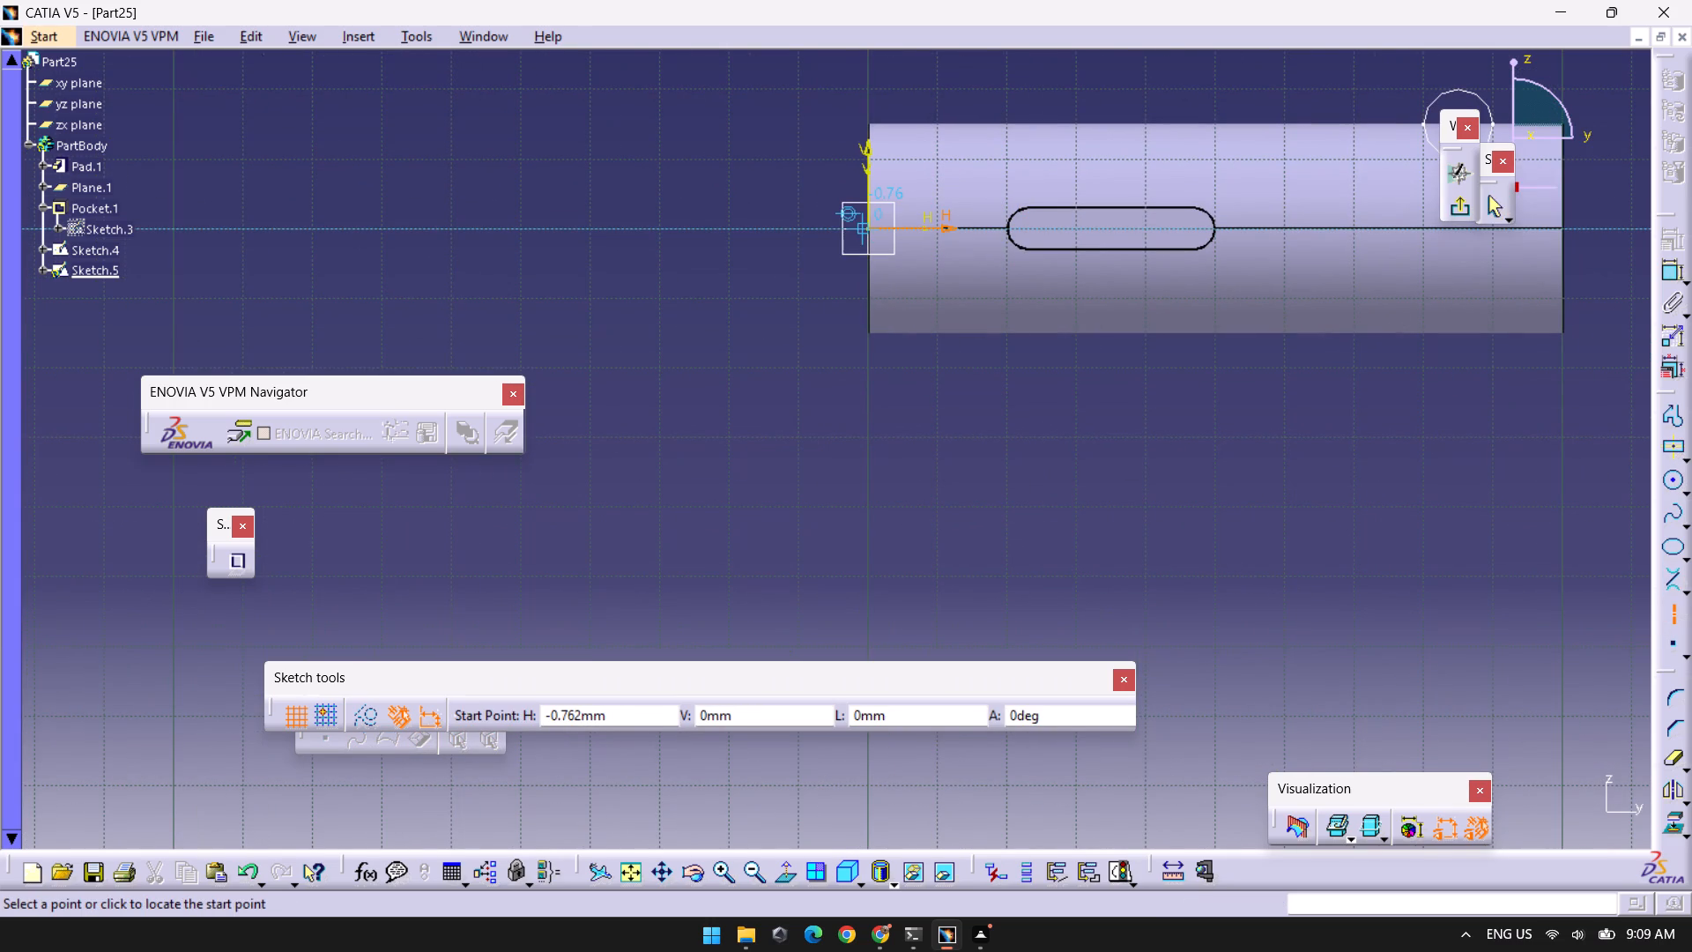
left_click(867, 230)
left_click(1597, 228)
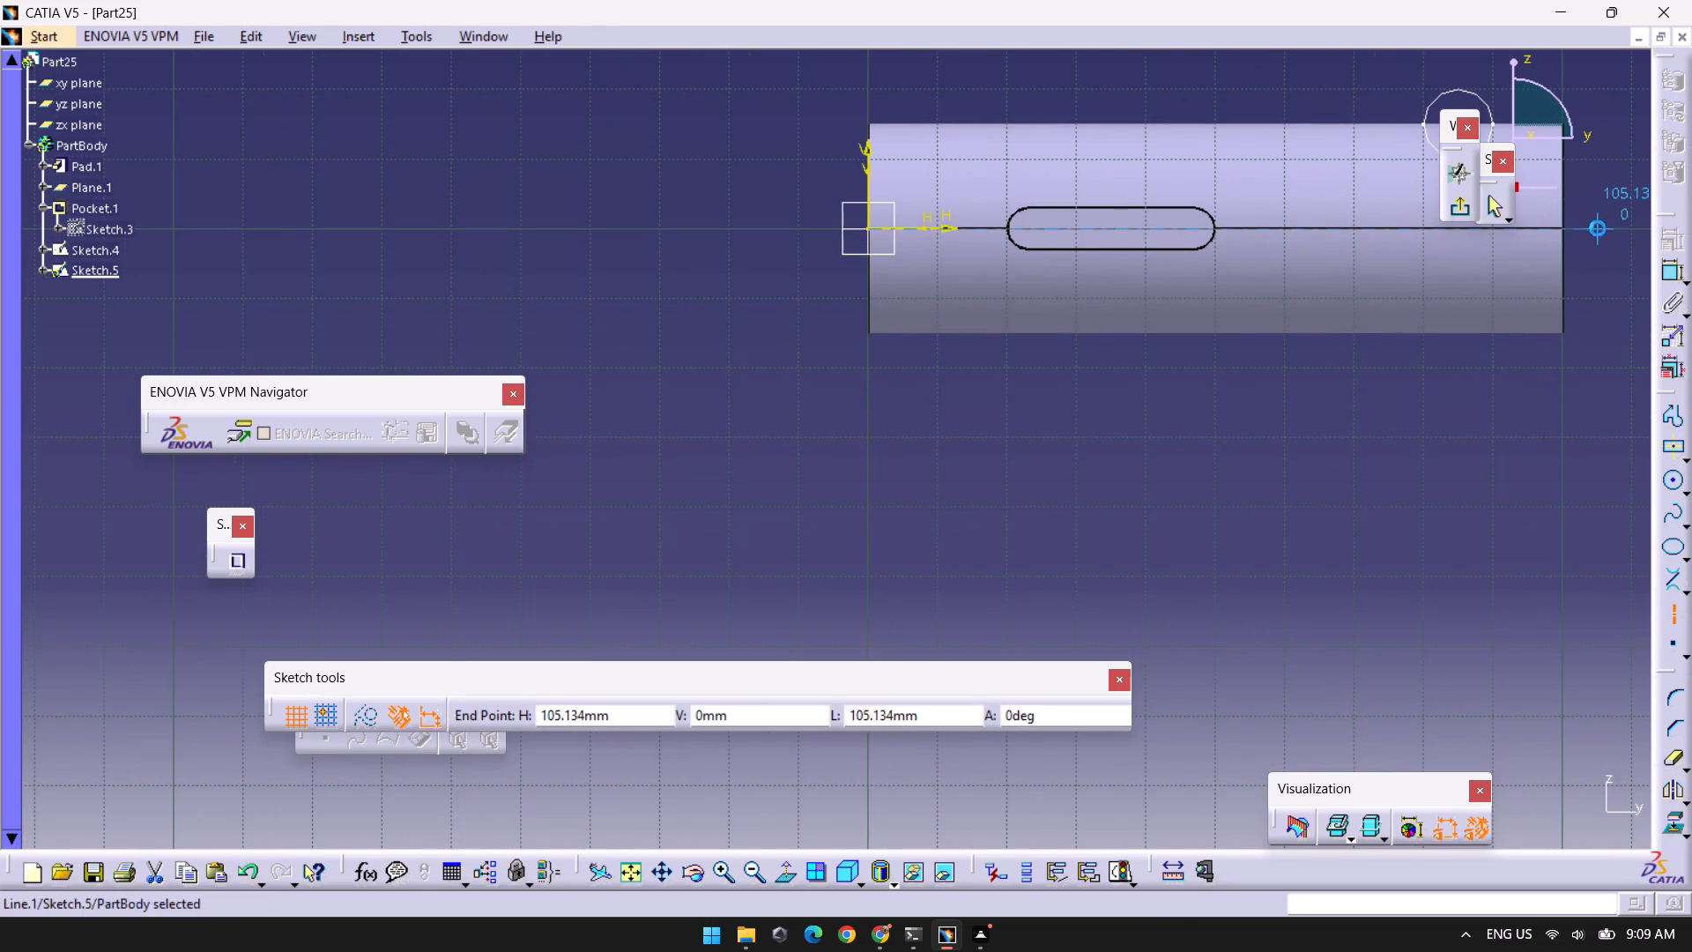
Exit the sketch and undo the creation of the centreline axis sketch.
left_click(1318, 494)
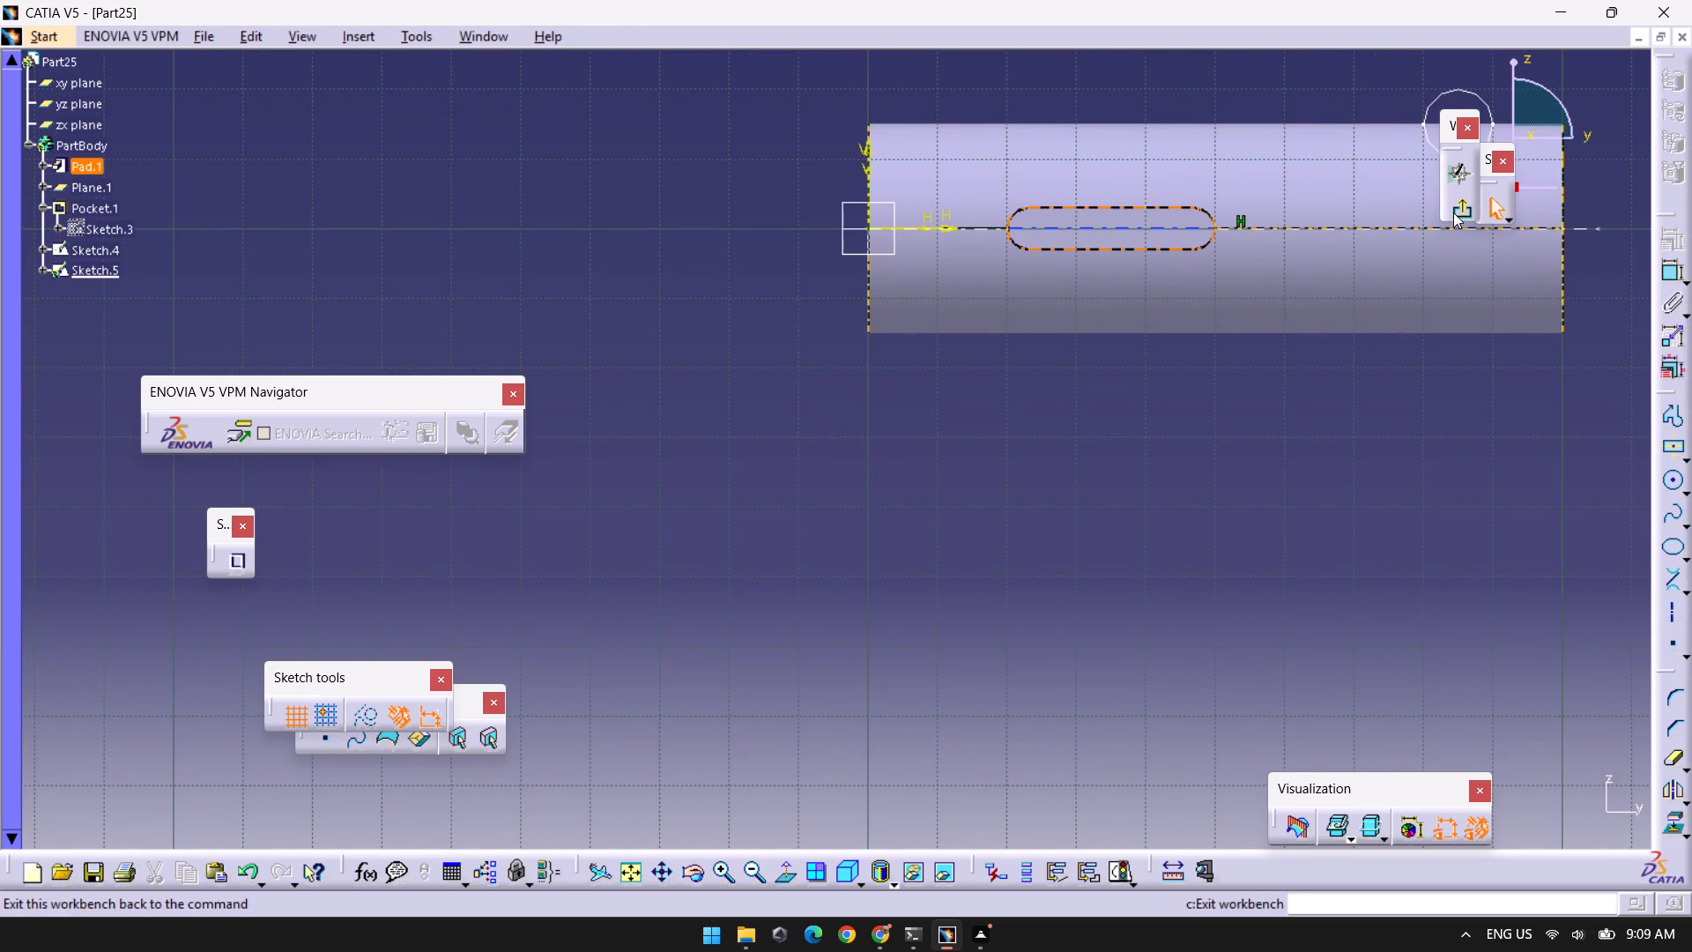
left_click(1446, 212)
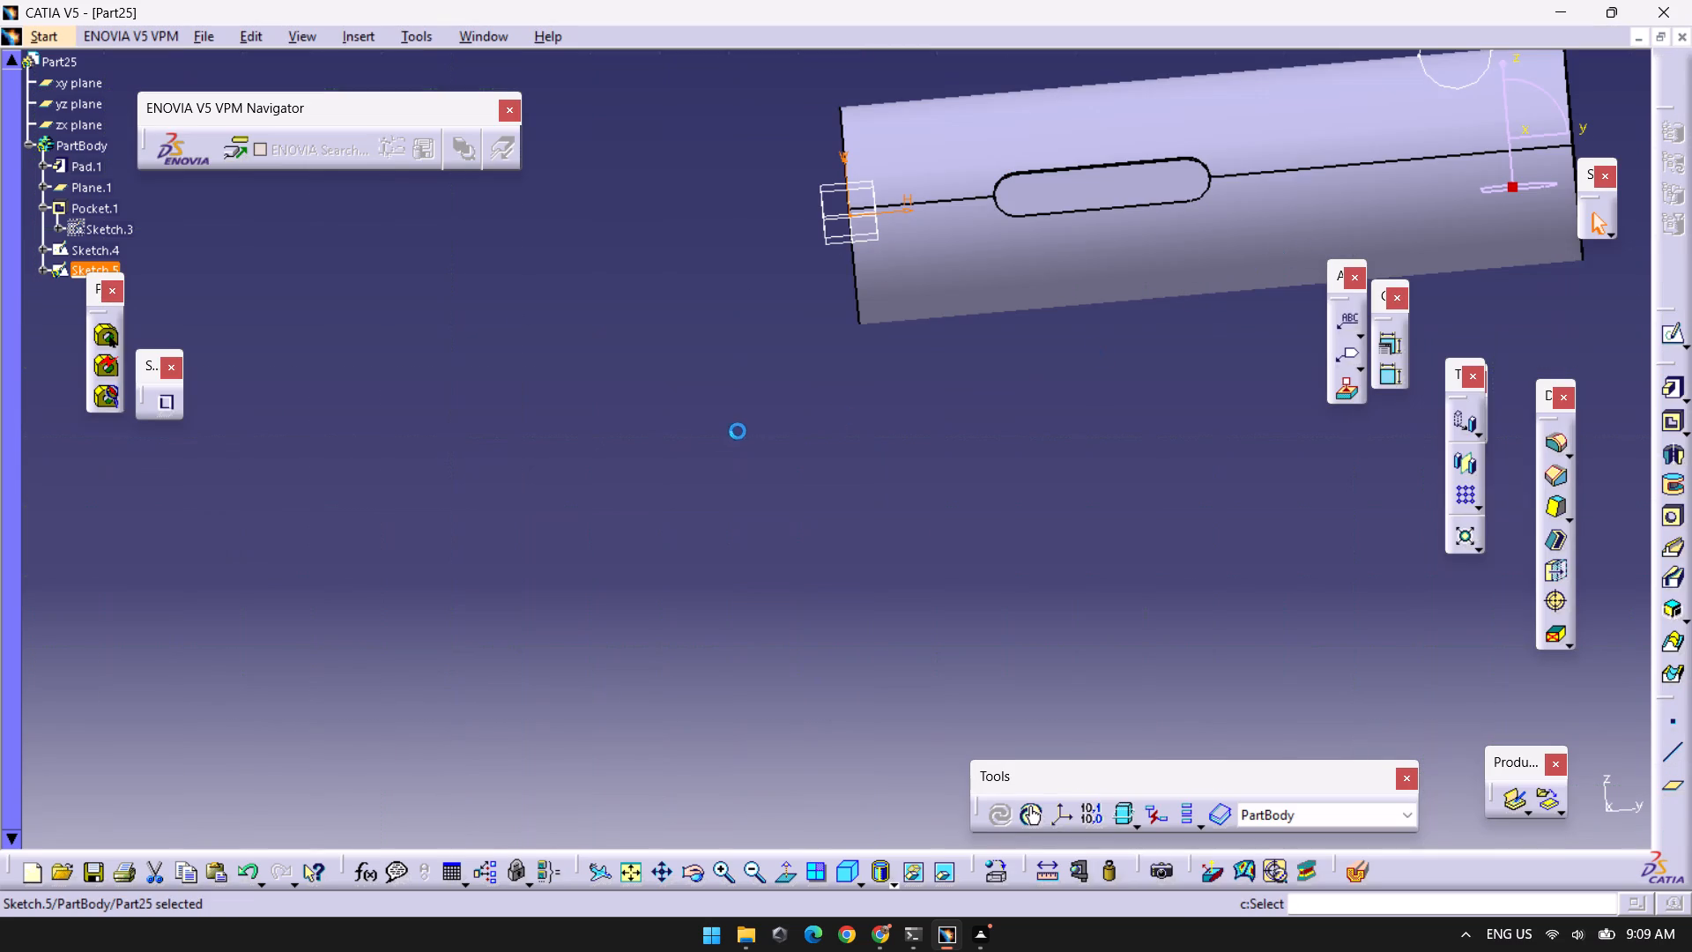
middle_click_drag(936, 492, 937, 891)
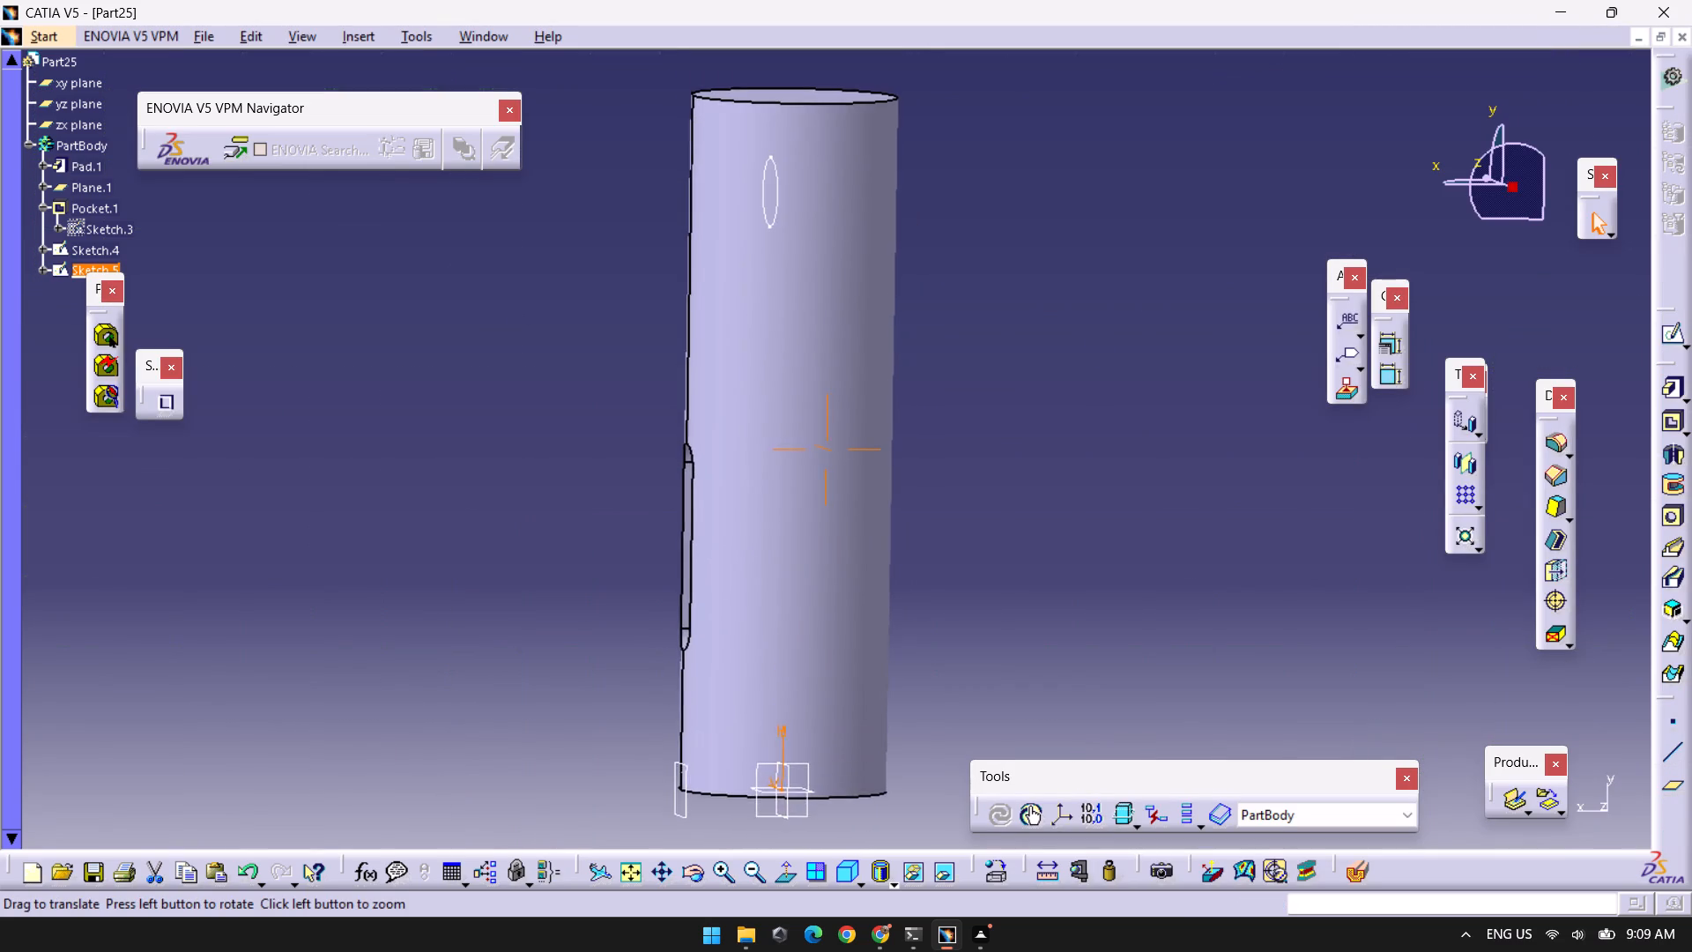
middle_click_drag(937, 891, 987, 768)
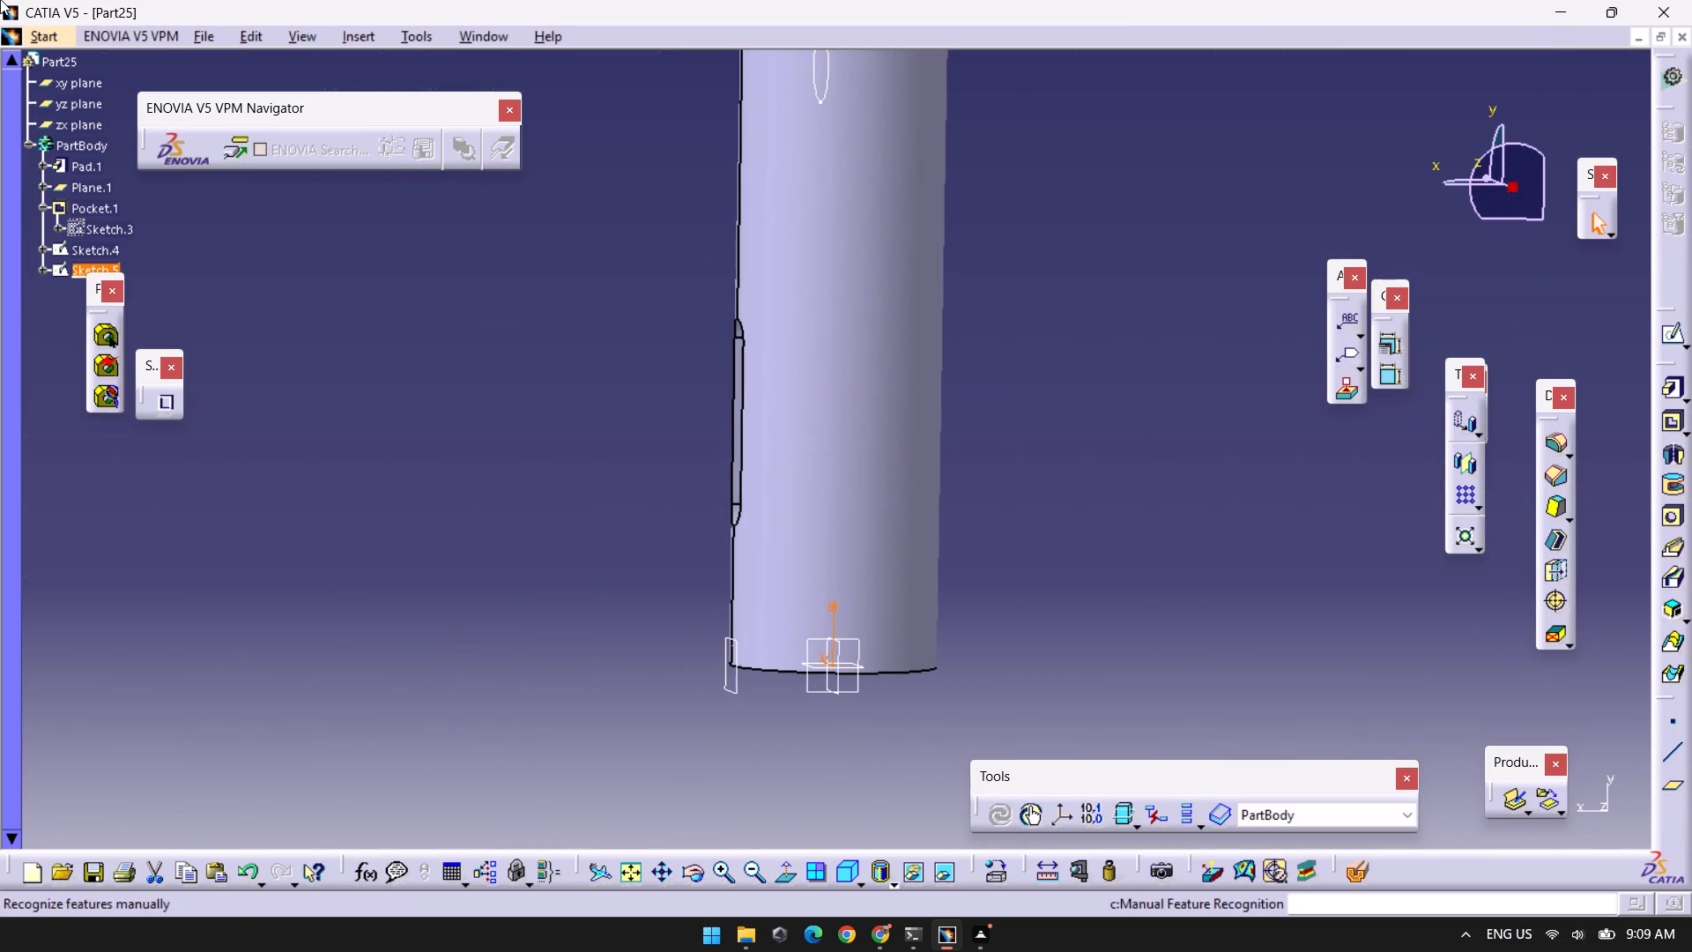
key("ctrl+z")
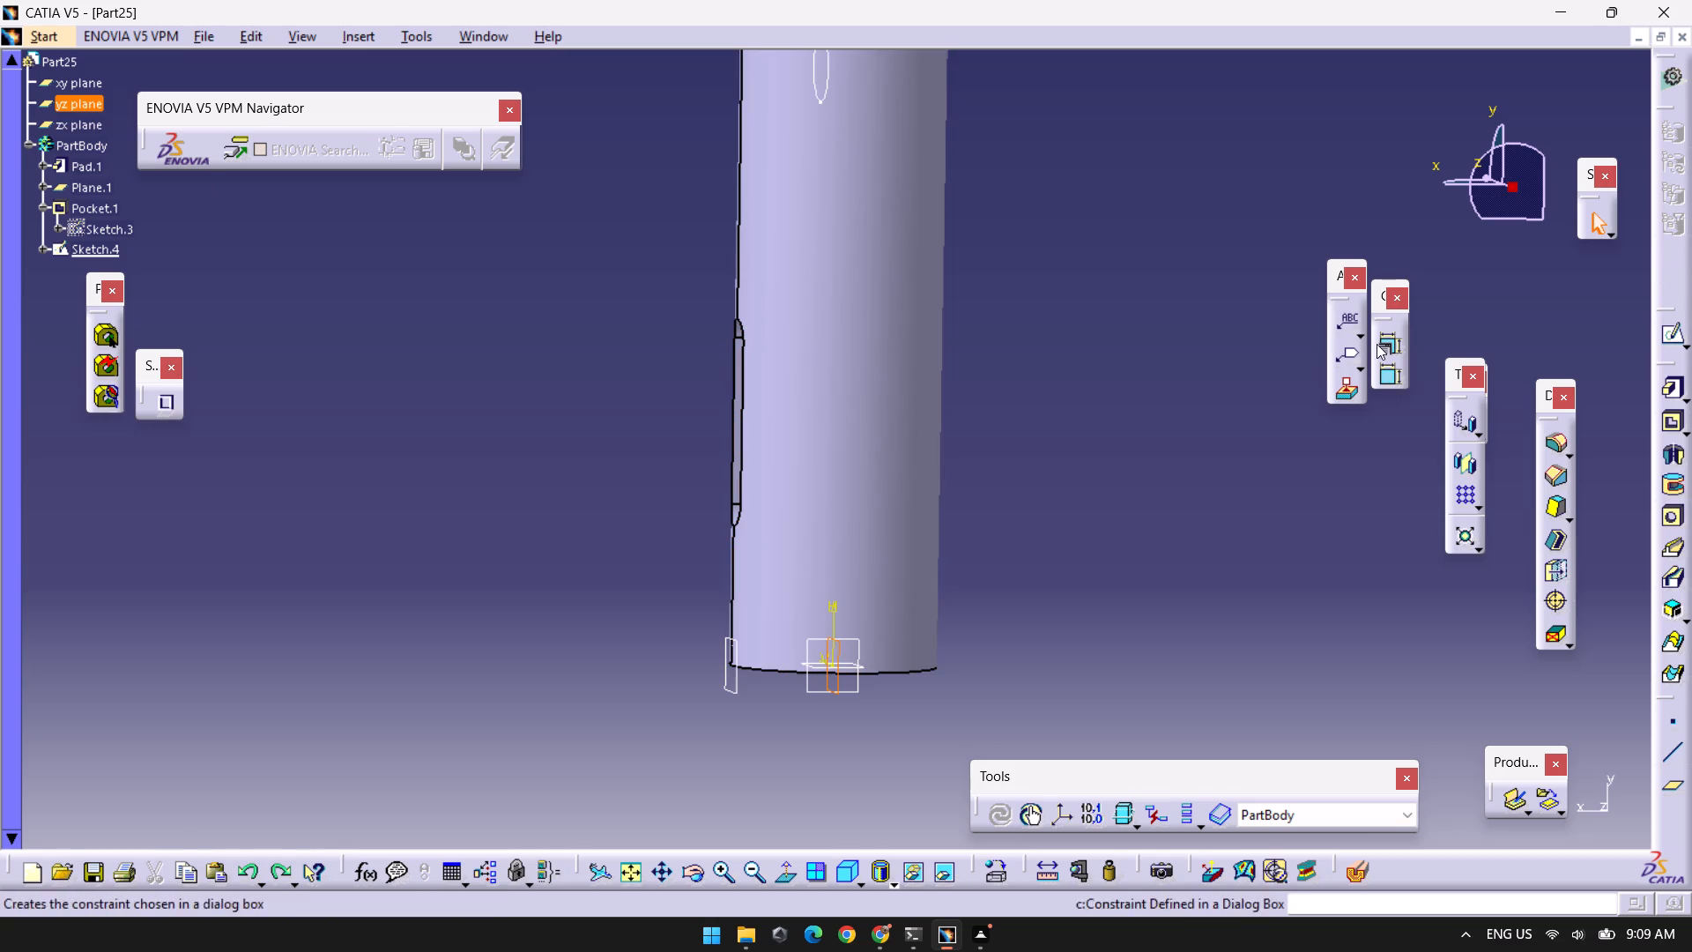
In a new sketch on the yz plane, draw a line along the cylinder's centreline from about 9 mm outside the origin to beyond the far end.
left_click(1665, 341)
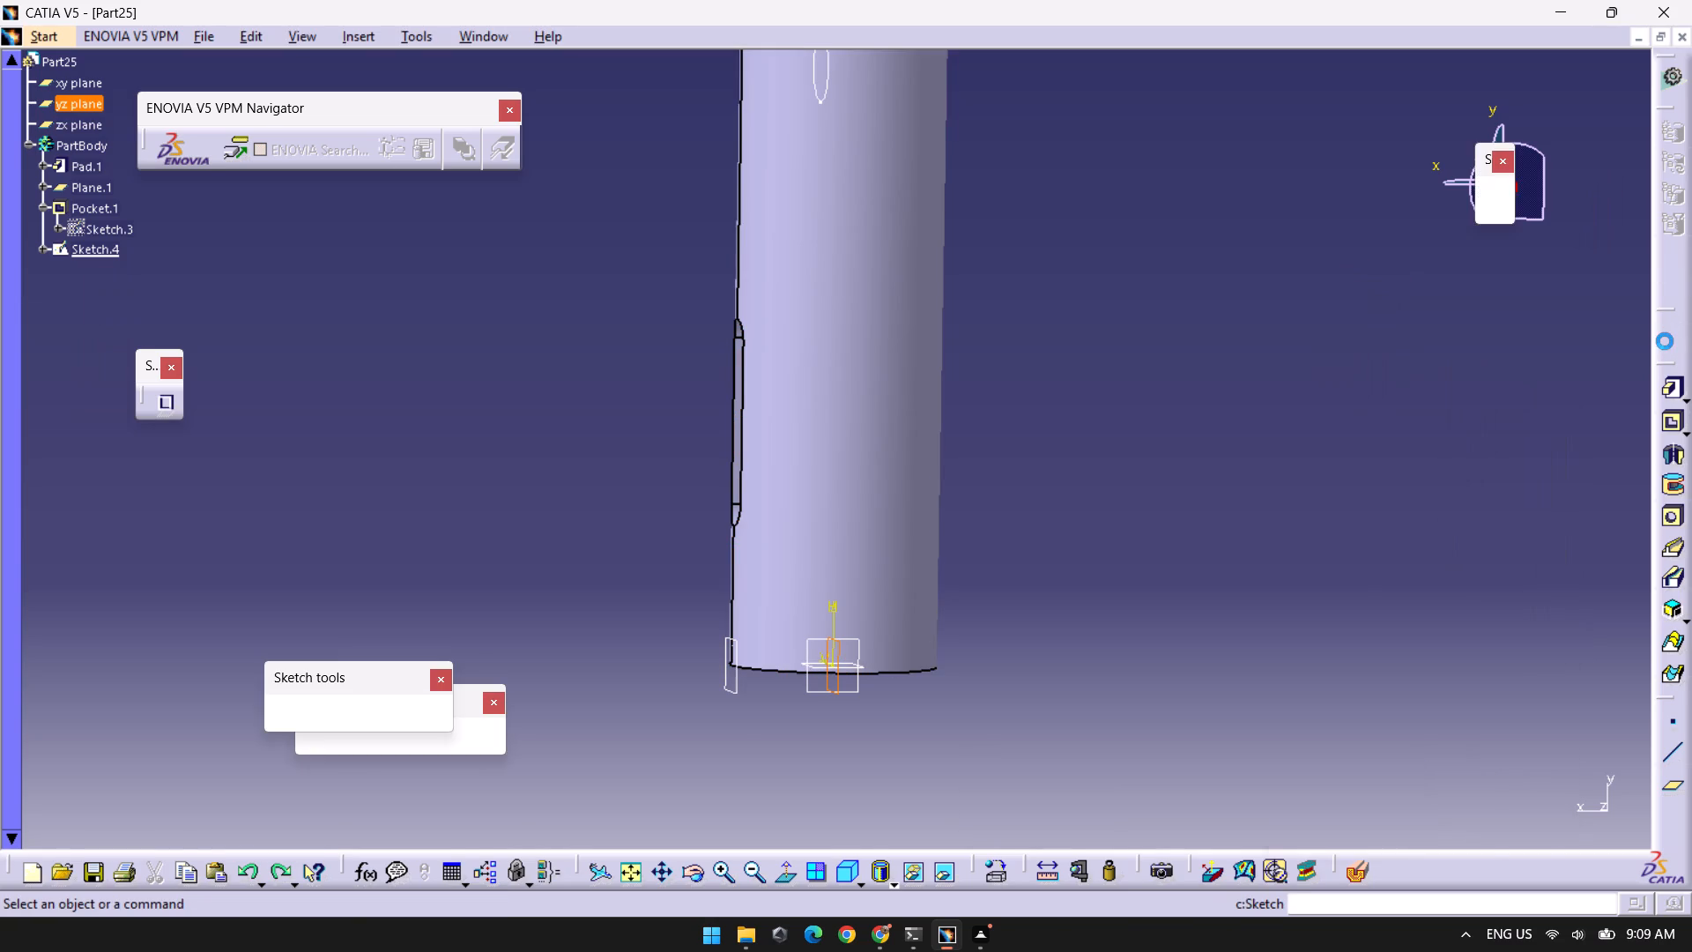
left_click(1669, 614)
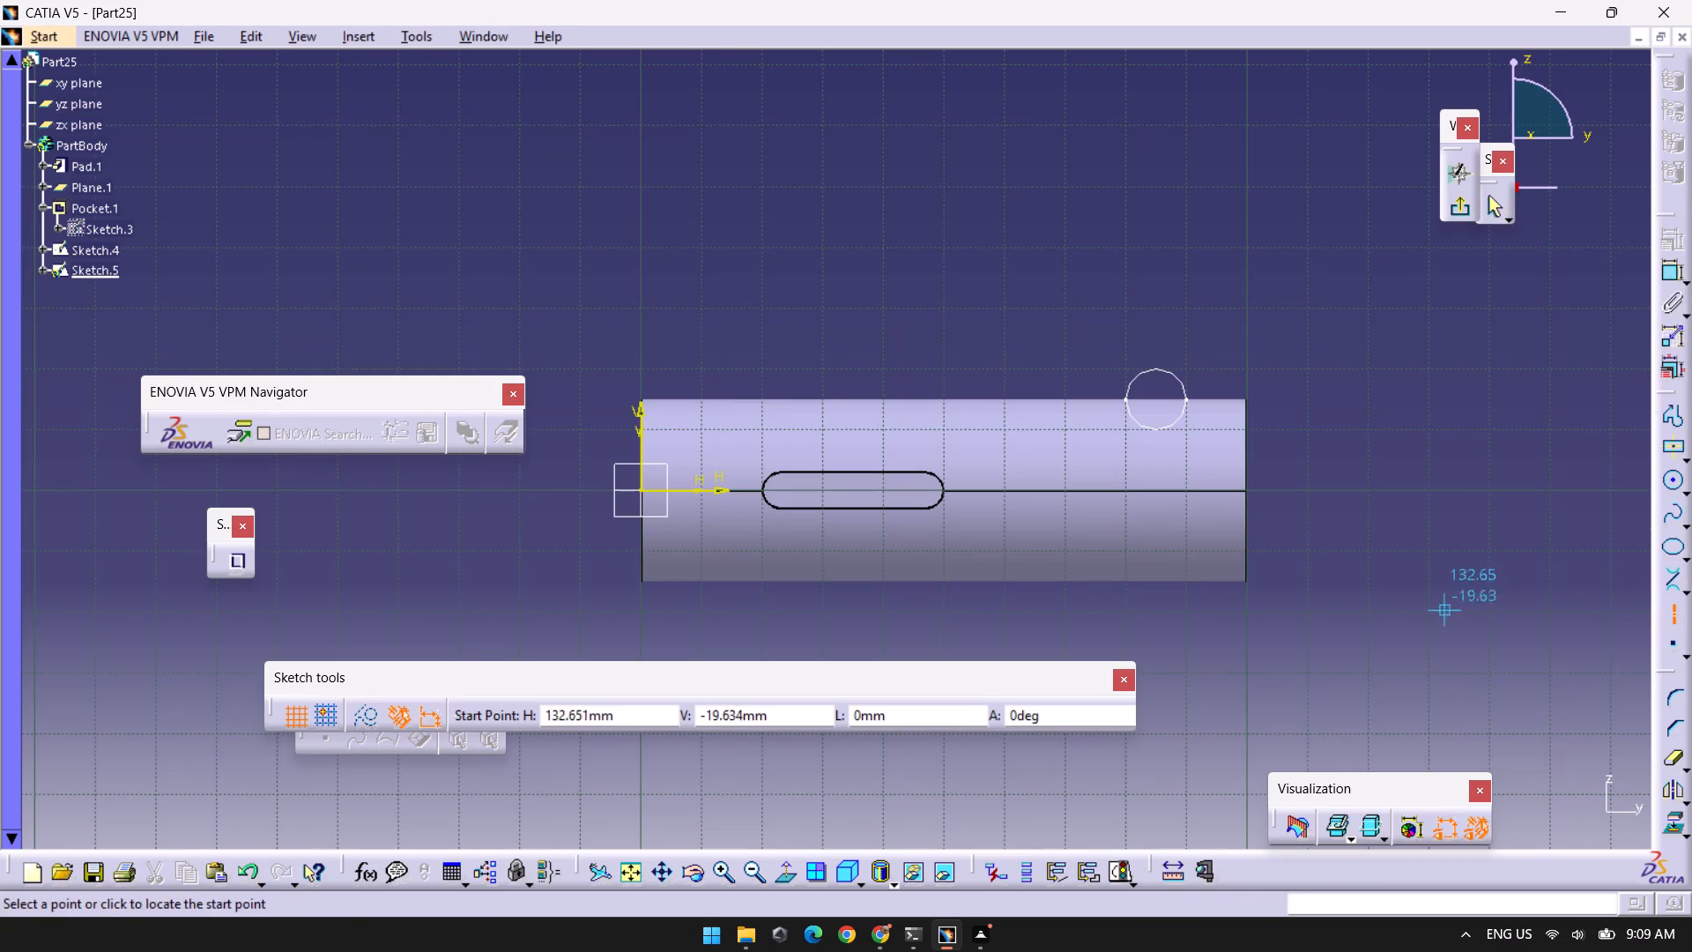
left_click(1688, 588)
left_click(1542, 607)
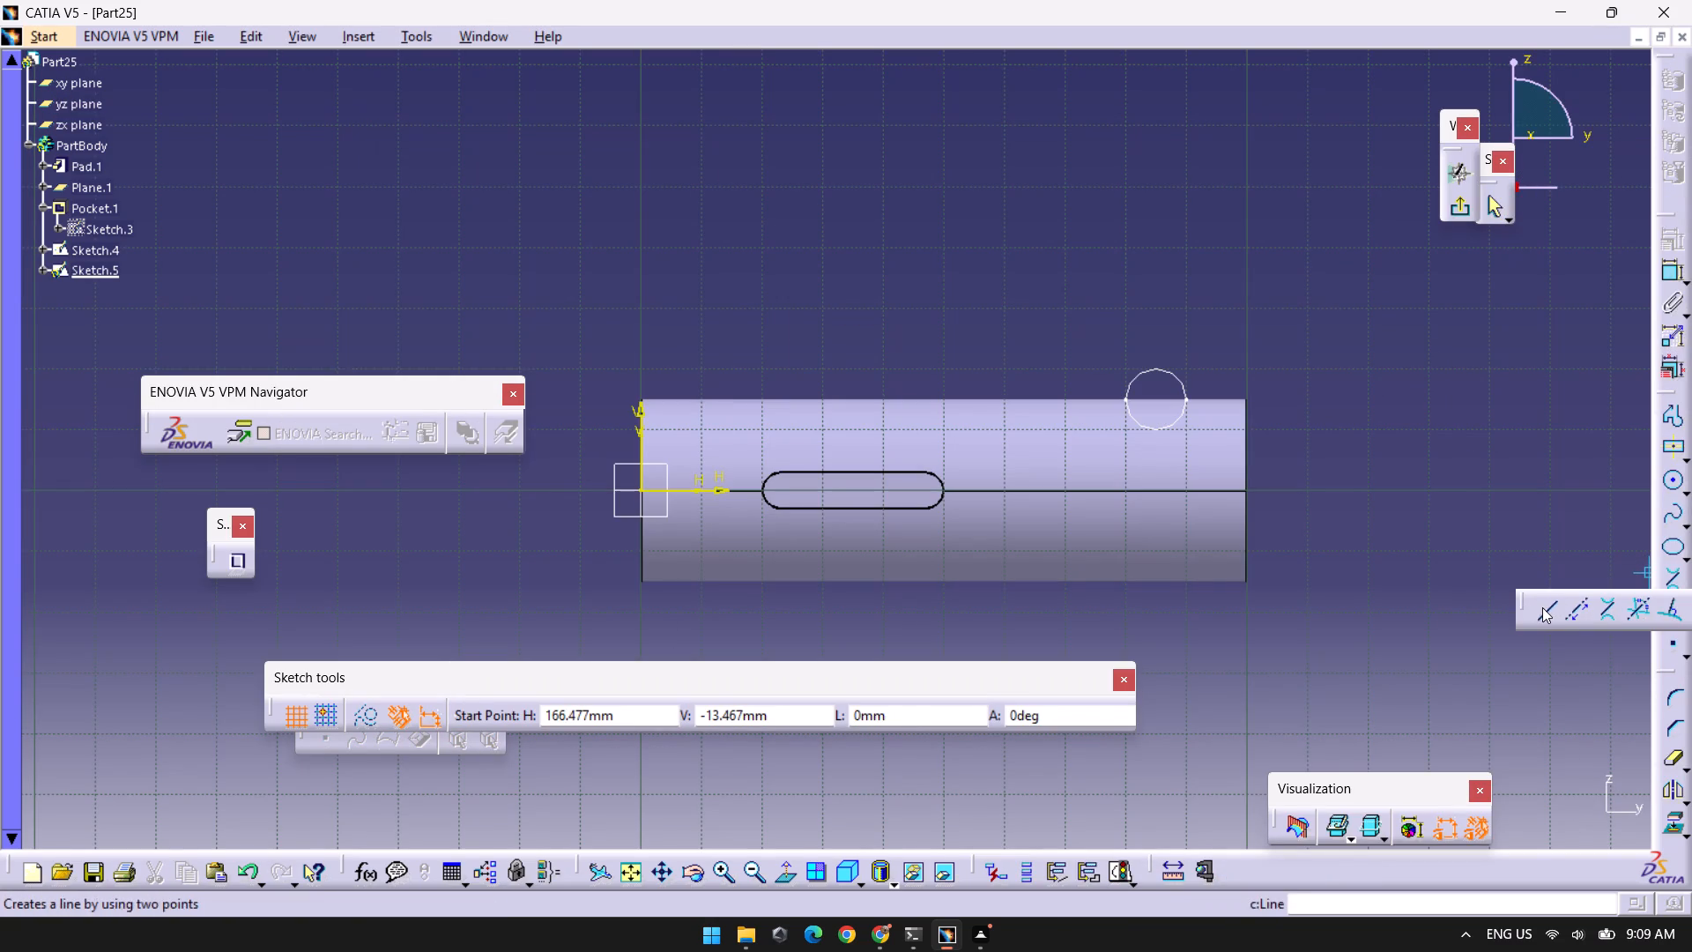
left_click(583, 492)
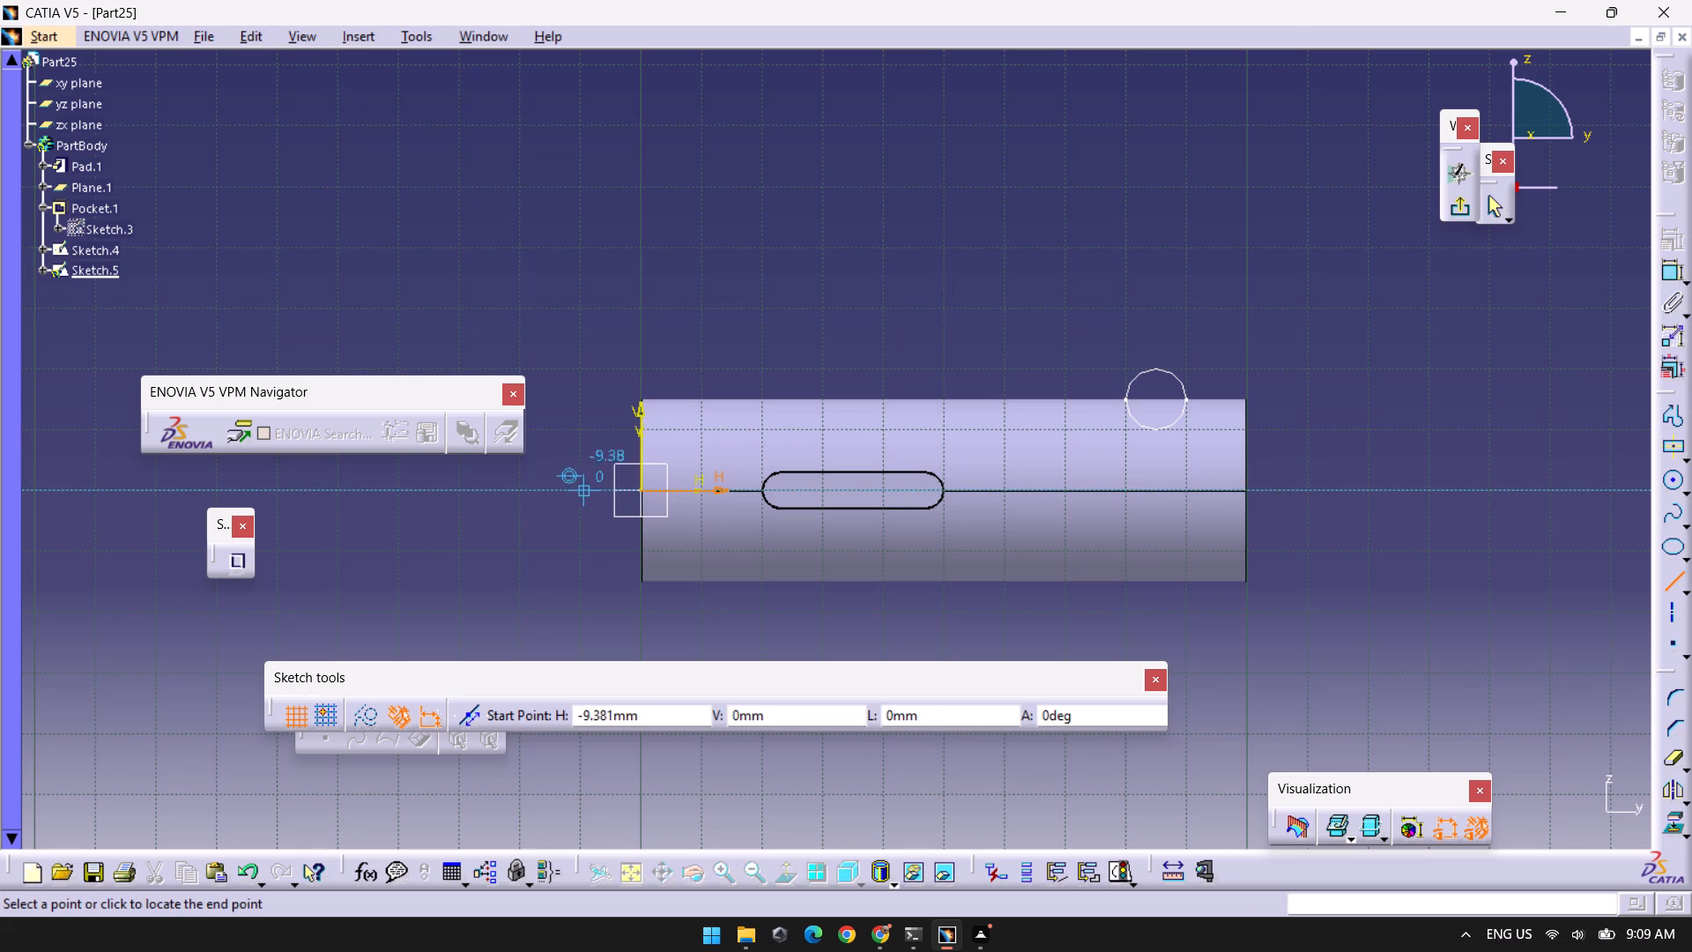
left_click(1288, 488)
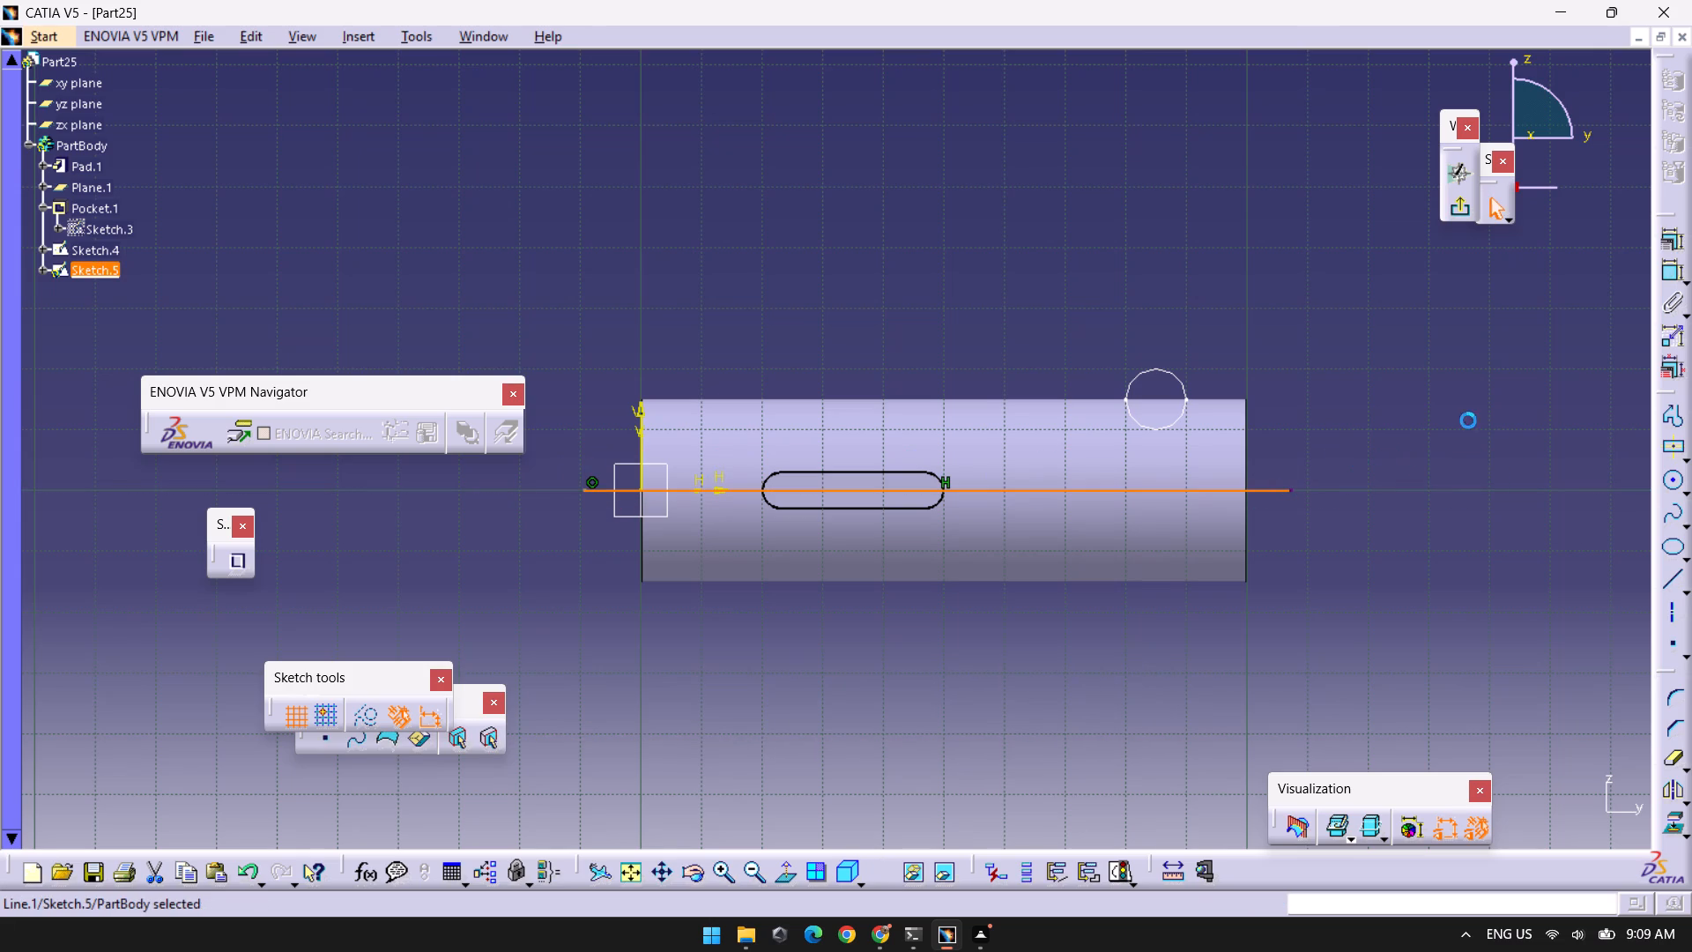
left_click(1460, 210)
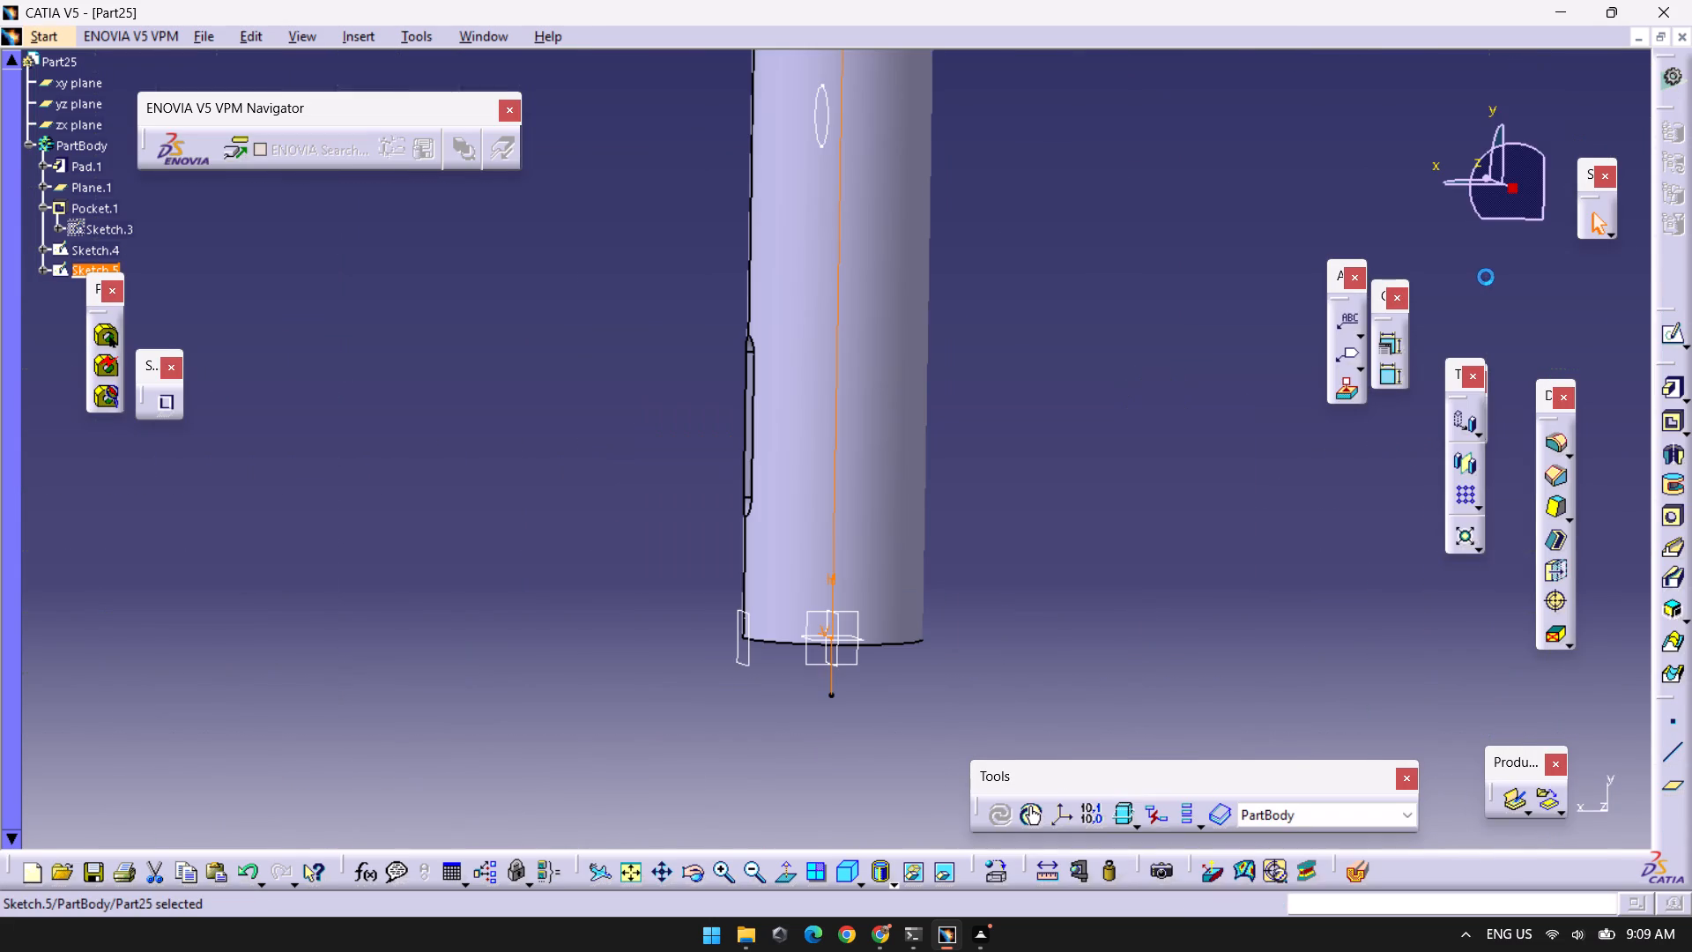
Start a Groove with the centreline line sketch as its profile selection.
middle_click_drag(994, 355, 1053, 509)
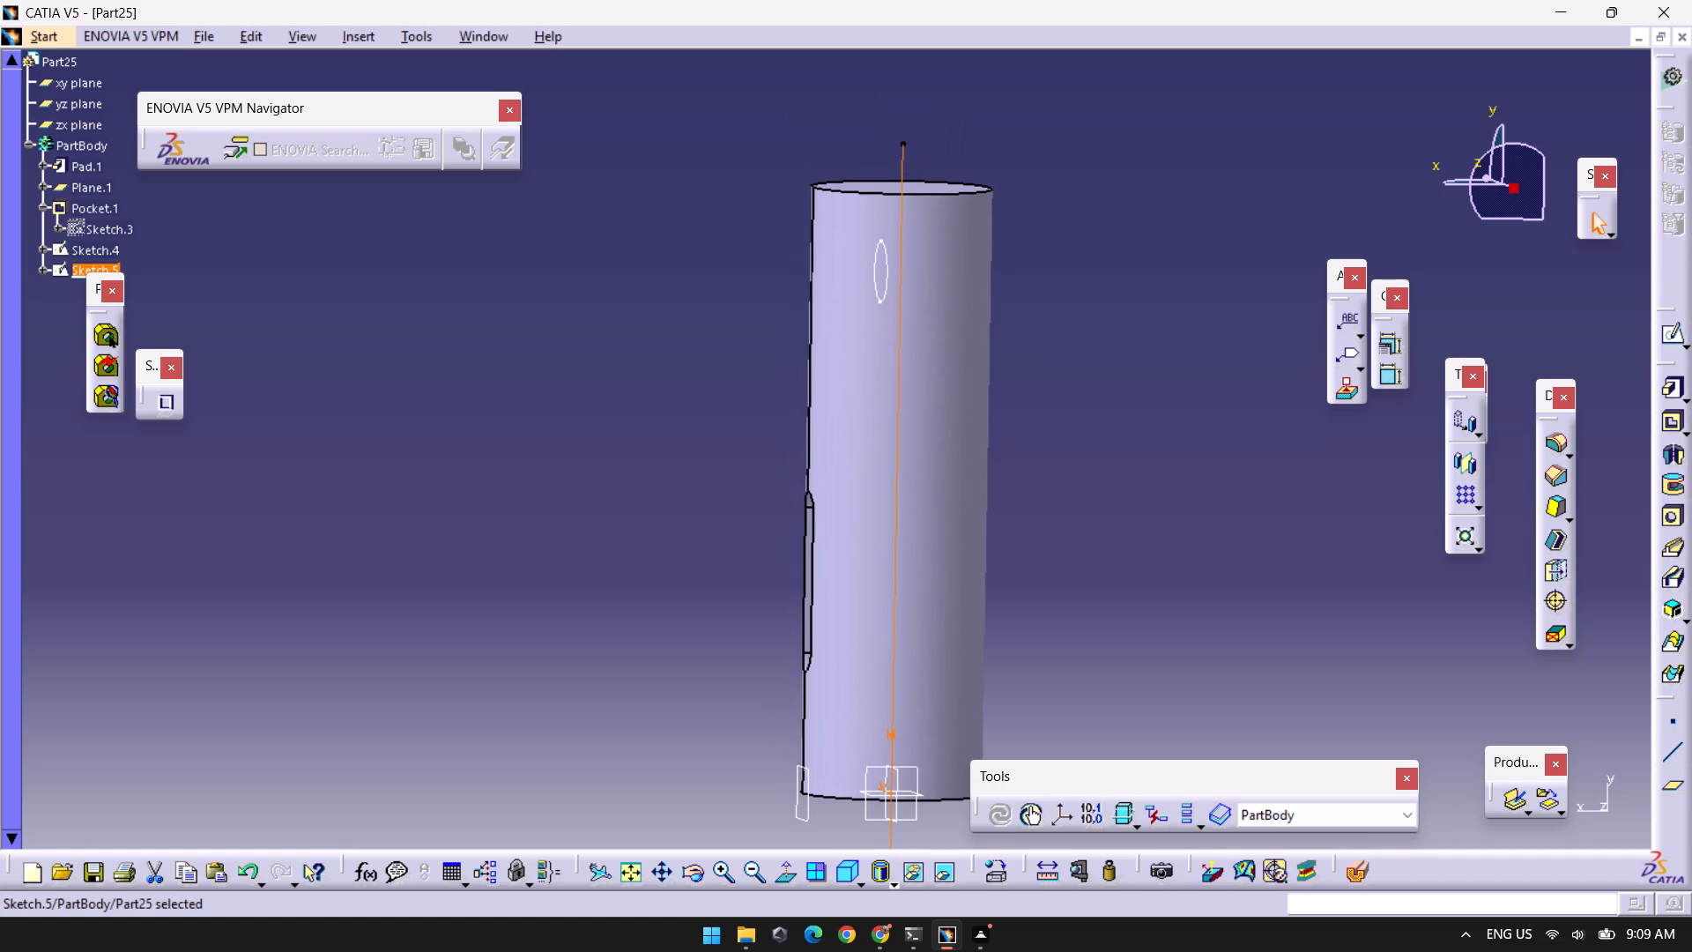
middle_click_drag(1170, 500, 594, 465)
right_click_drag(1169, 500, 594, 465)
middle_click_drag(909, 524, 1040, 433)
right_click_drag(910, 523, 1040, 433)
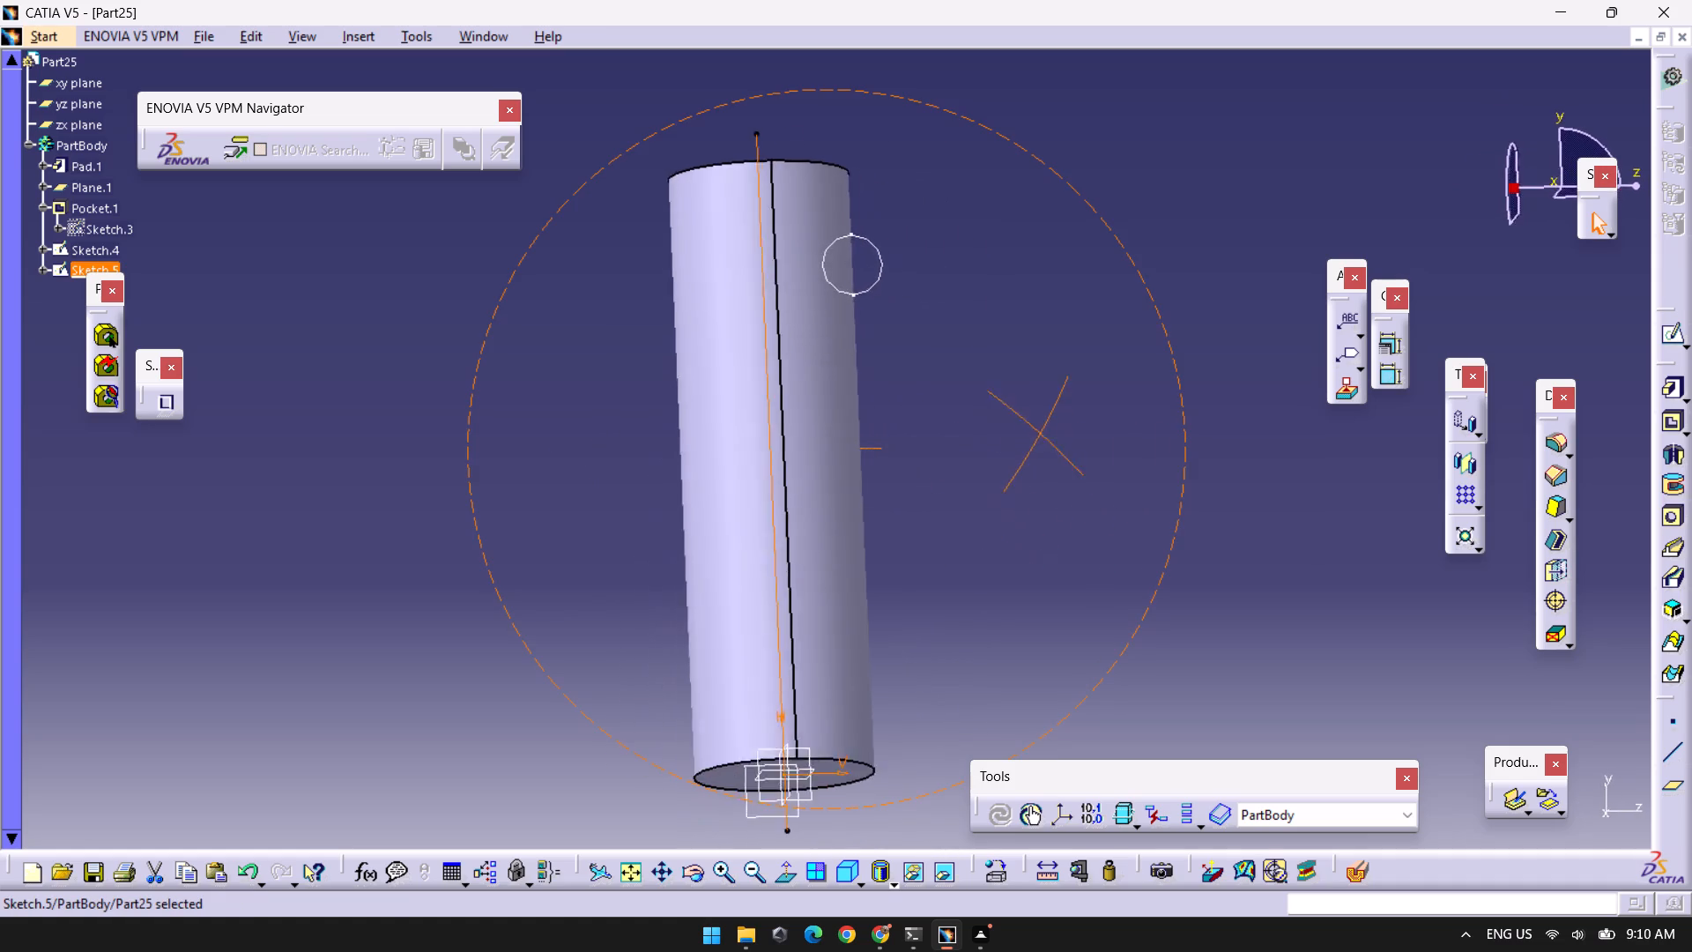
right_click_drag(1040, 433, 1021, 475)
middle_click_drag(1040, 433, 1017, 476)
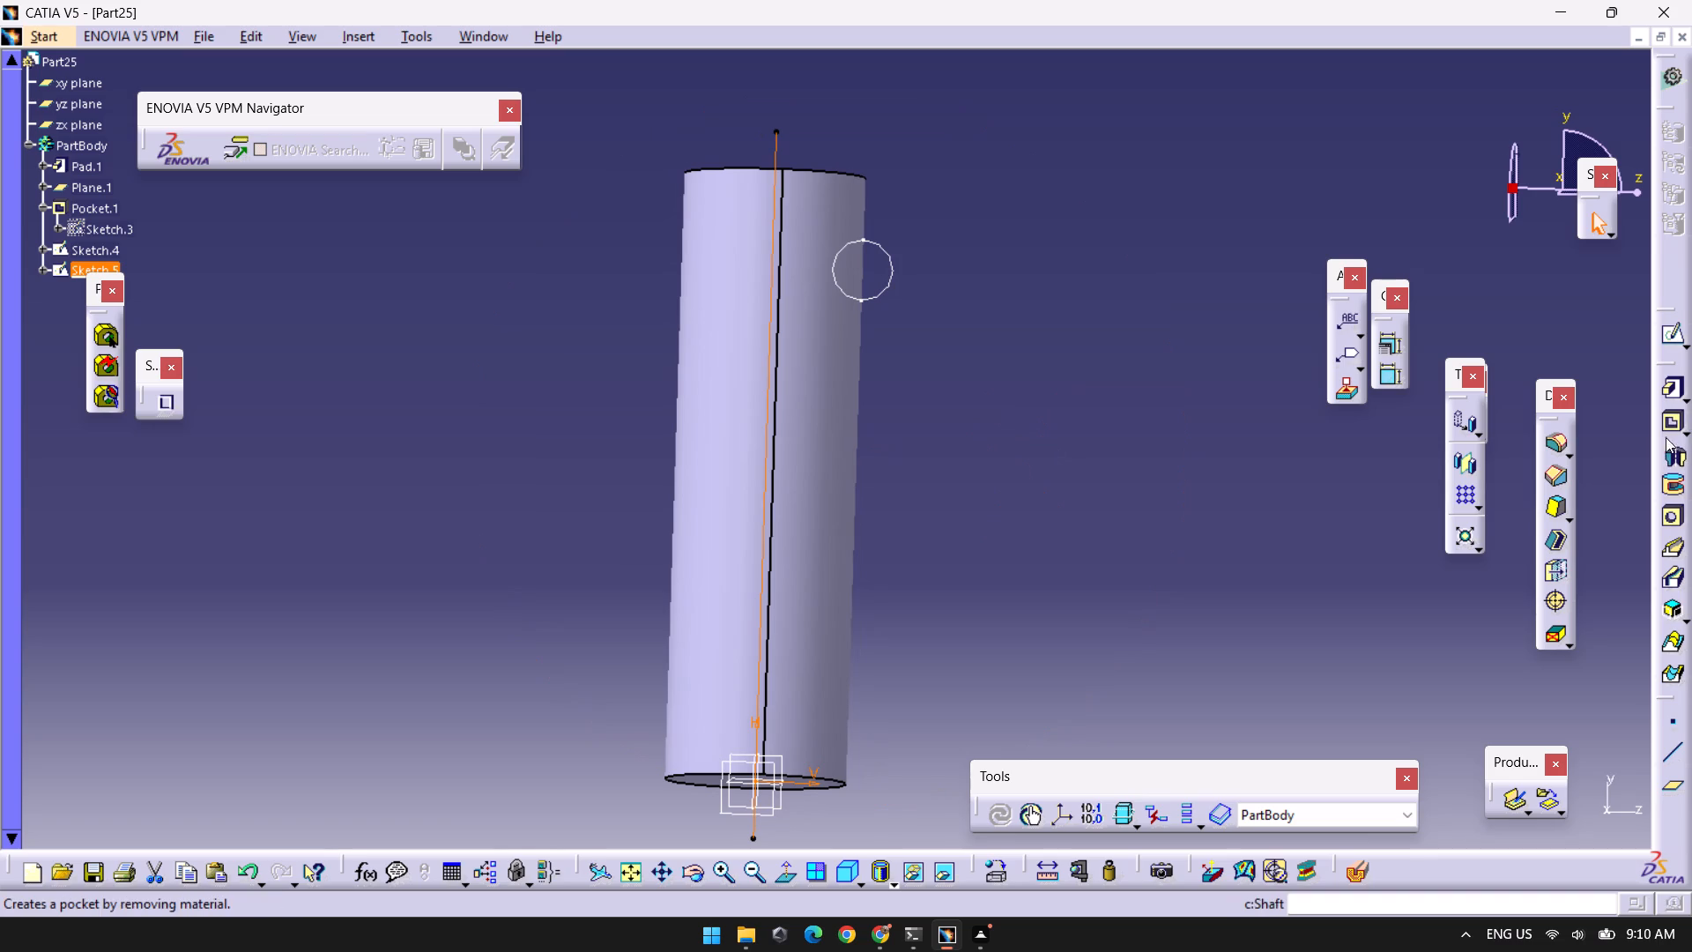
left_click(1666, 488)
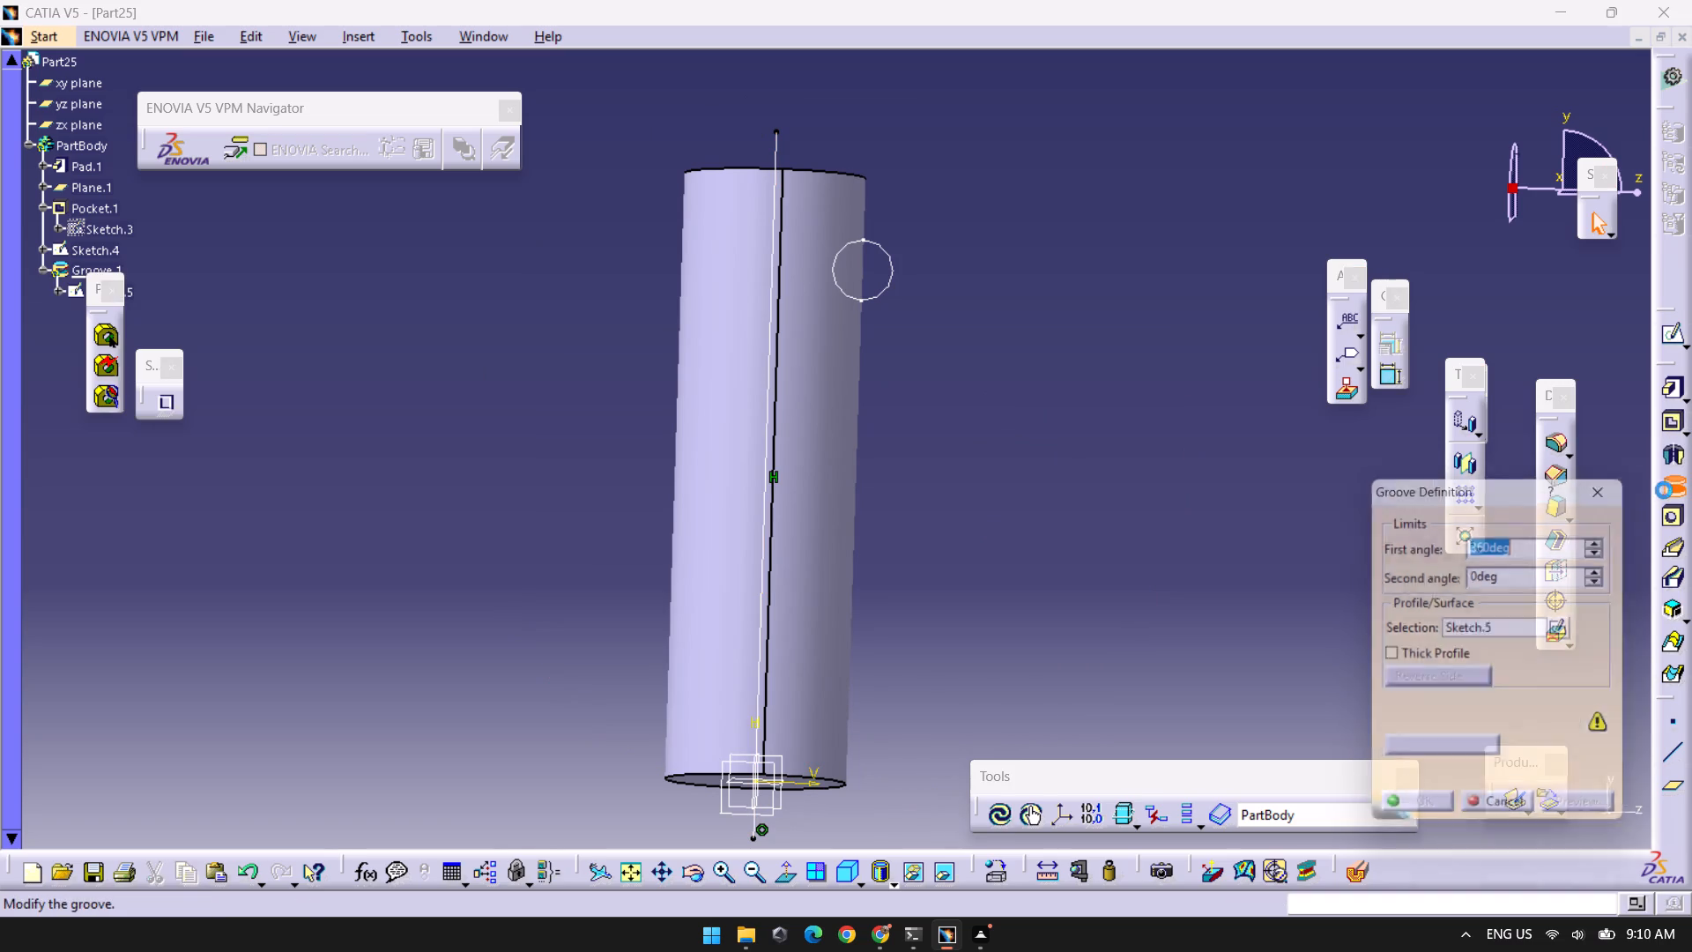
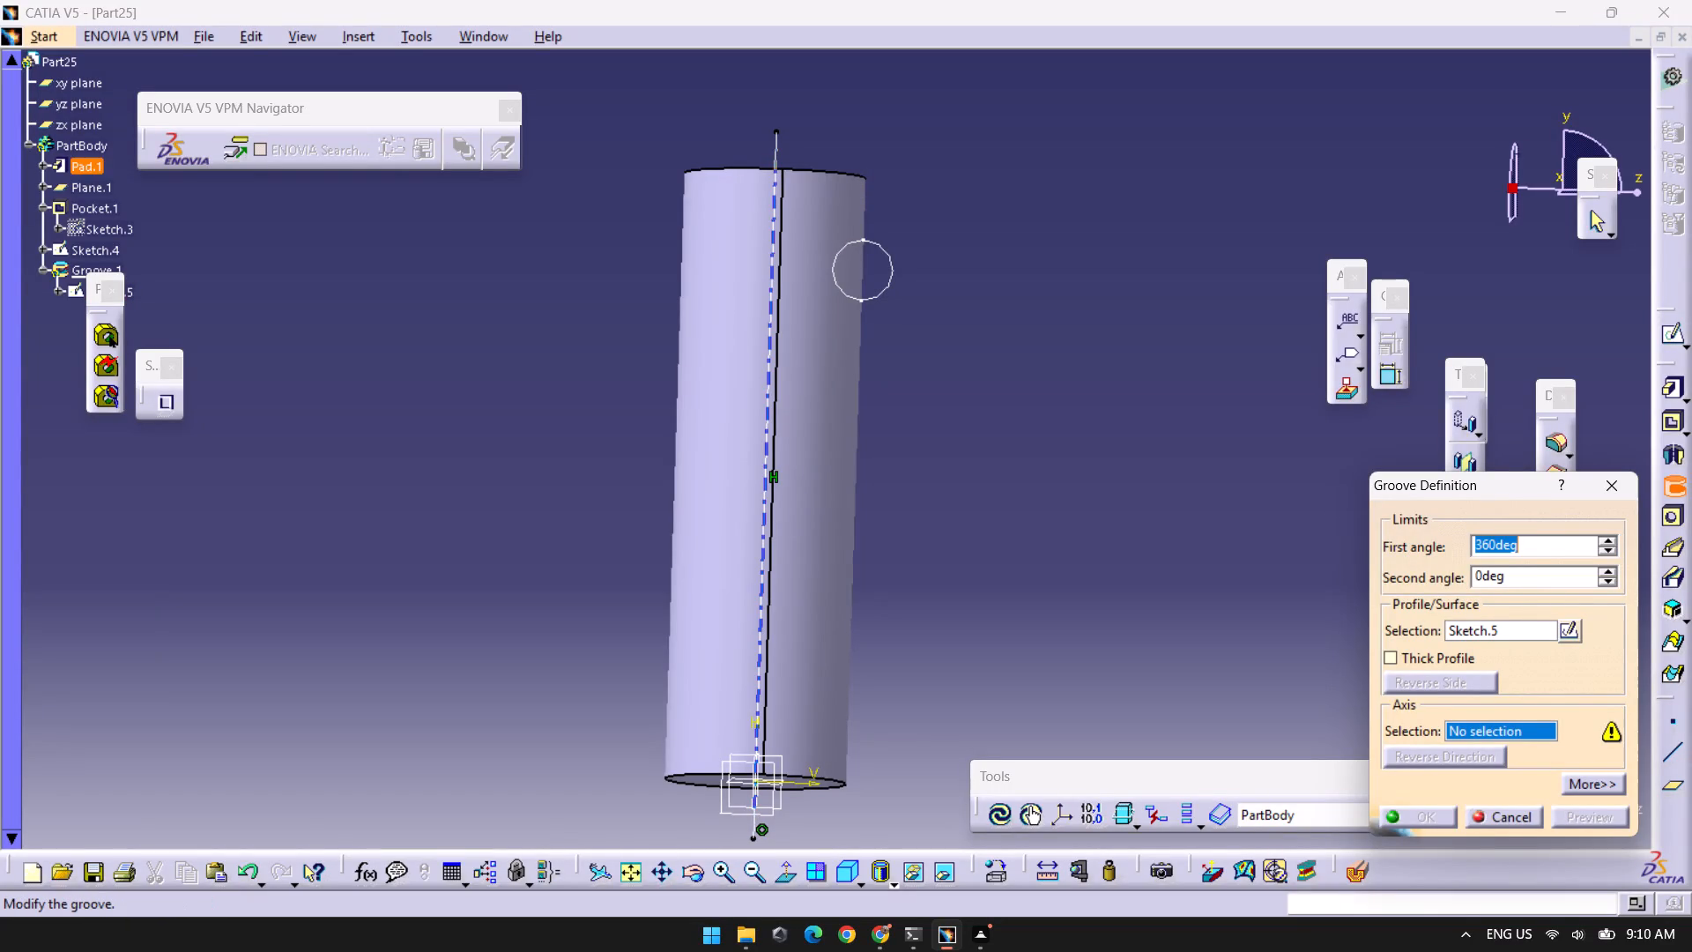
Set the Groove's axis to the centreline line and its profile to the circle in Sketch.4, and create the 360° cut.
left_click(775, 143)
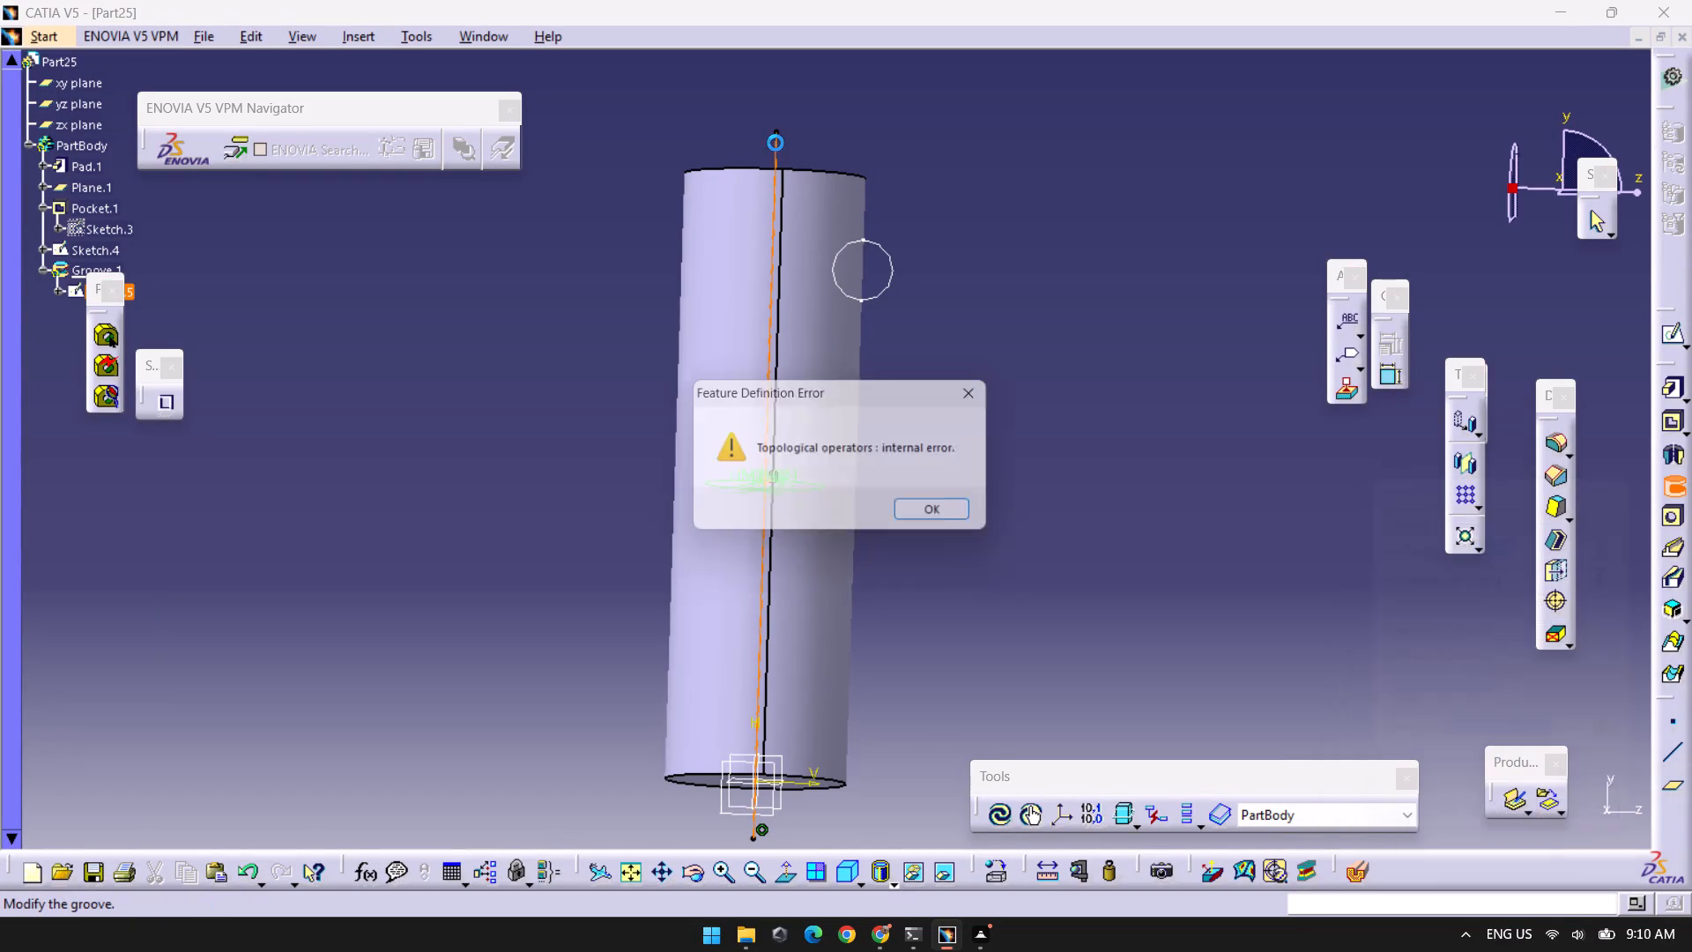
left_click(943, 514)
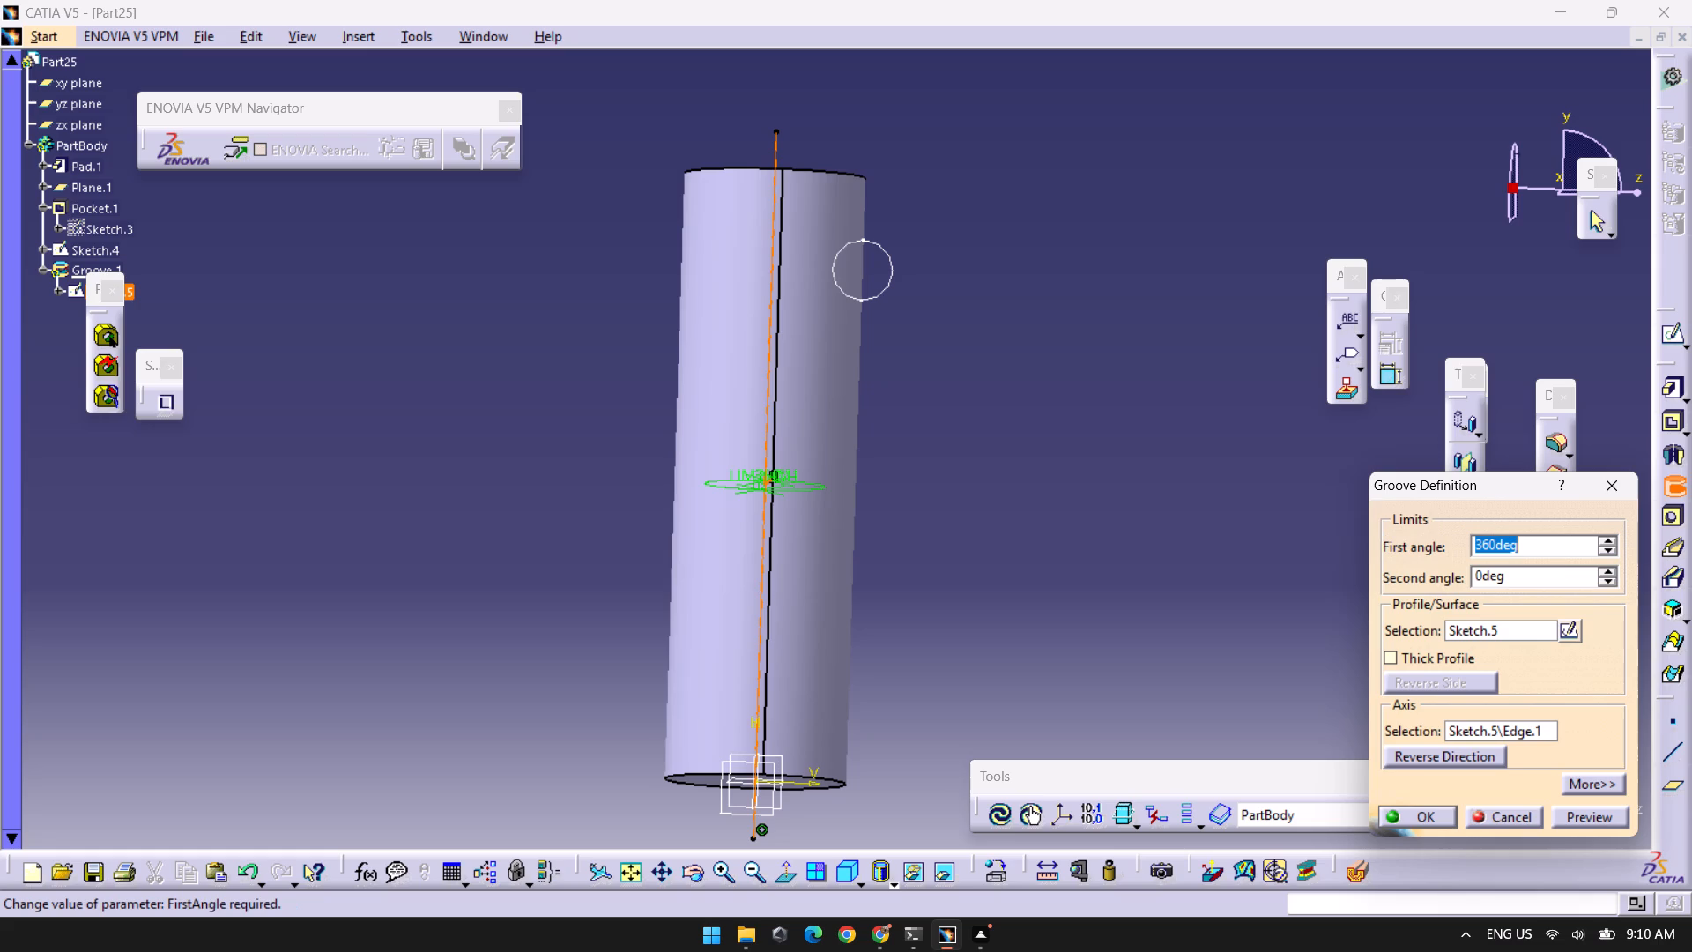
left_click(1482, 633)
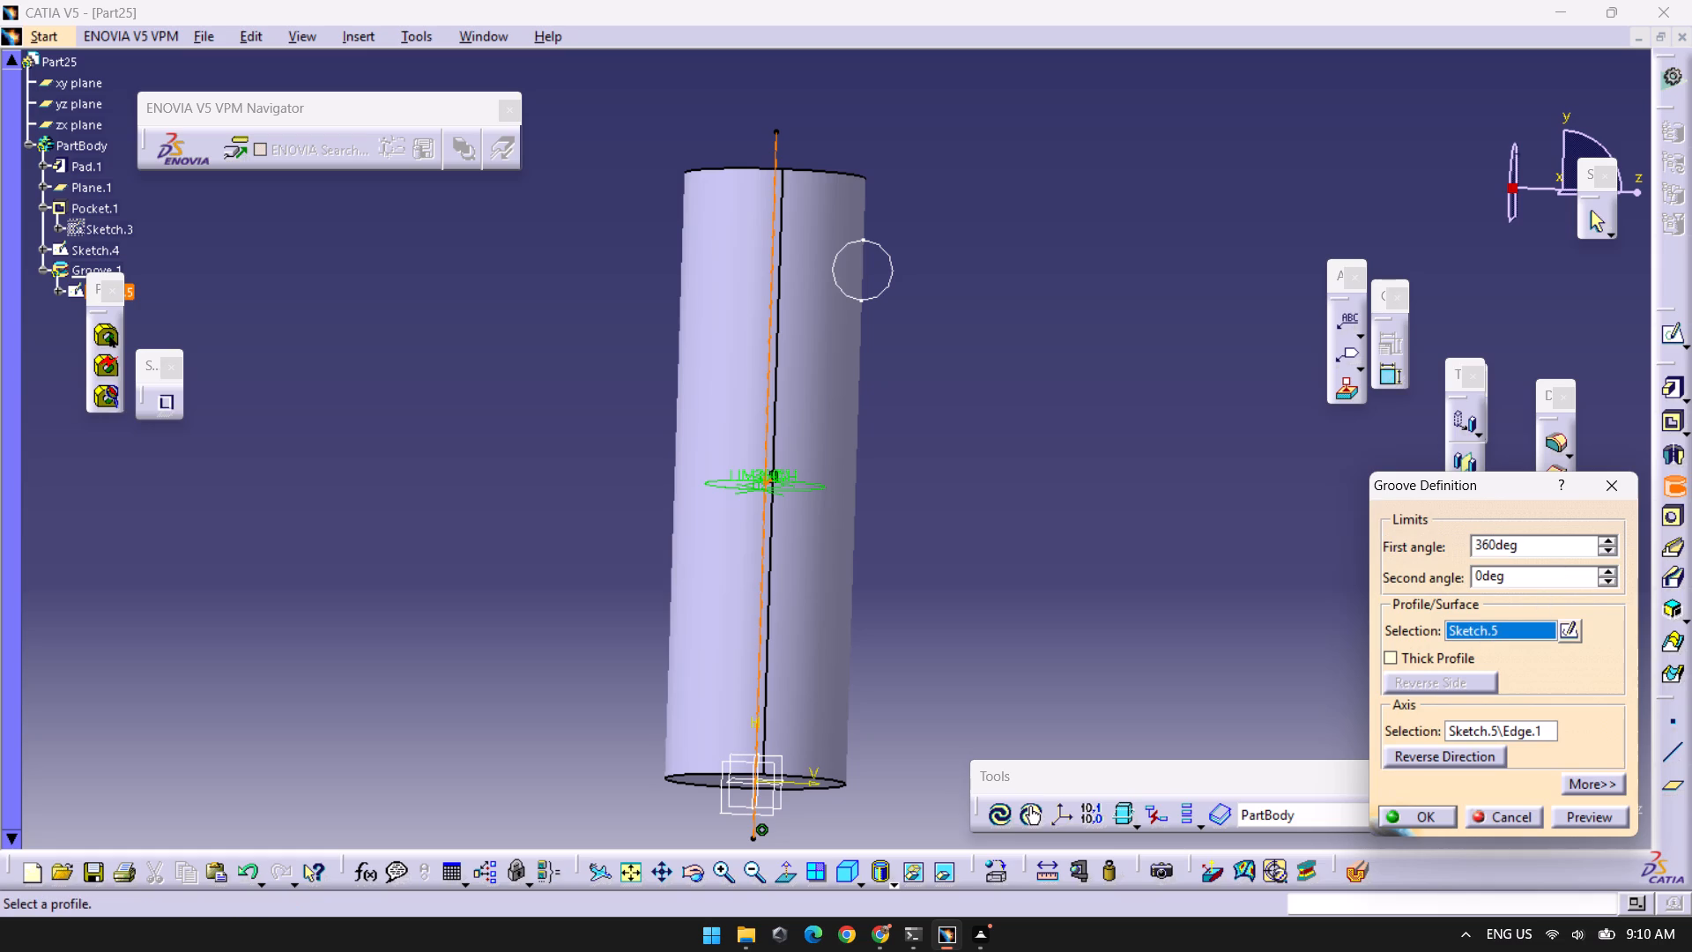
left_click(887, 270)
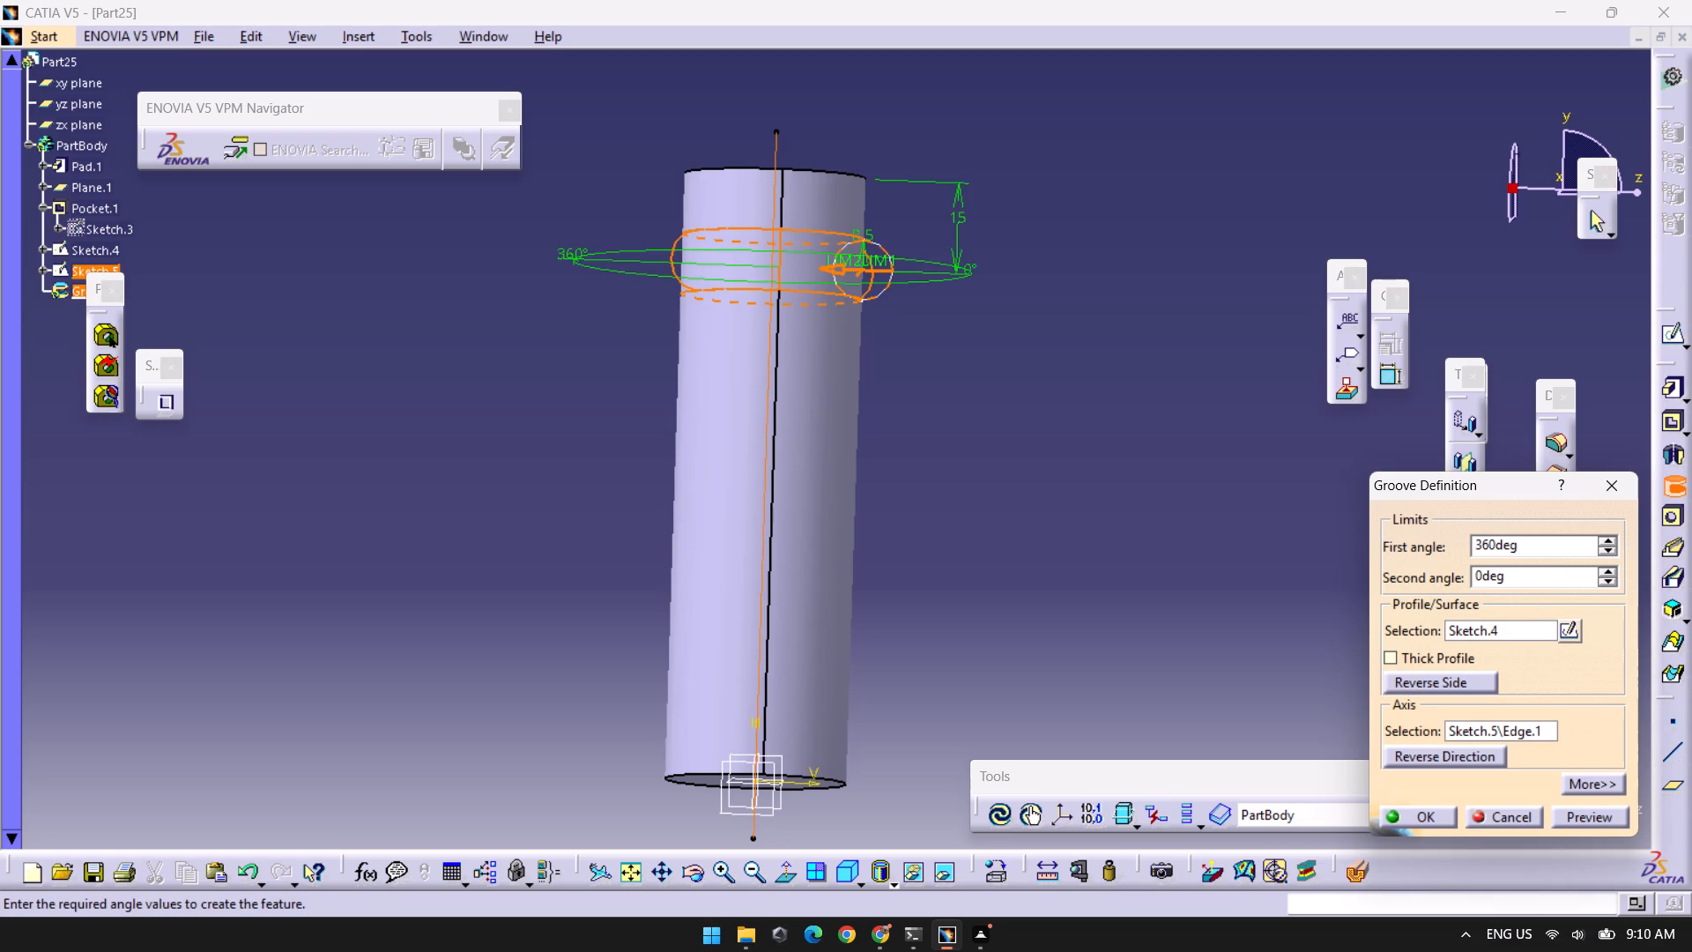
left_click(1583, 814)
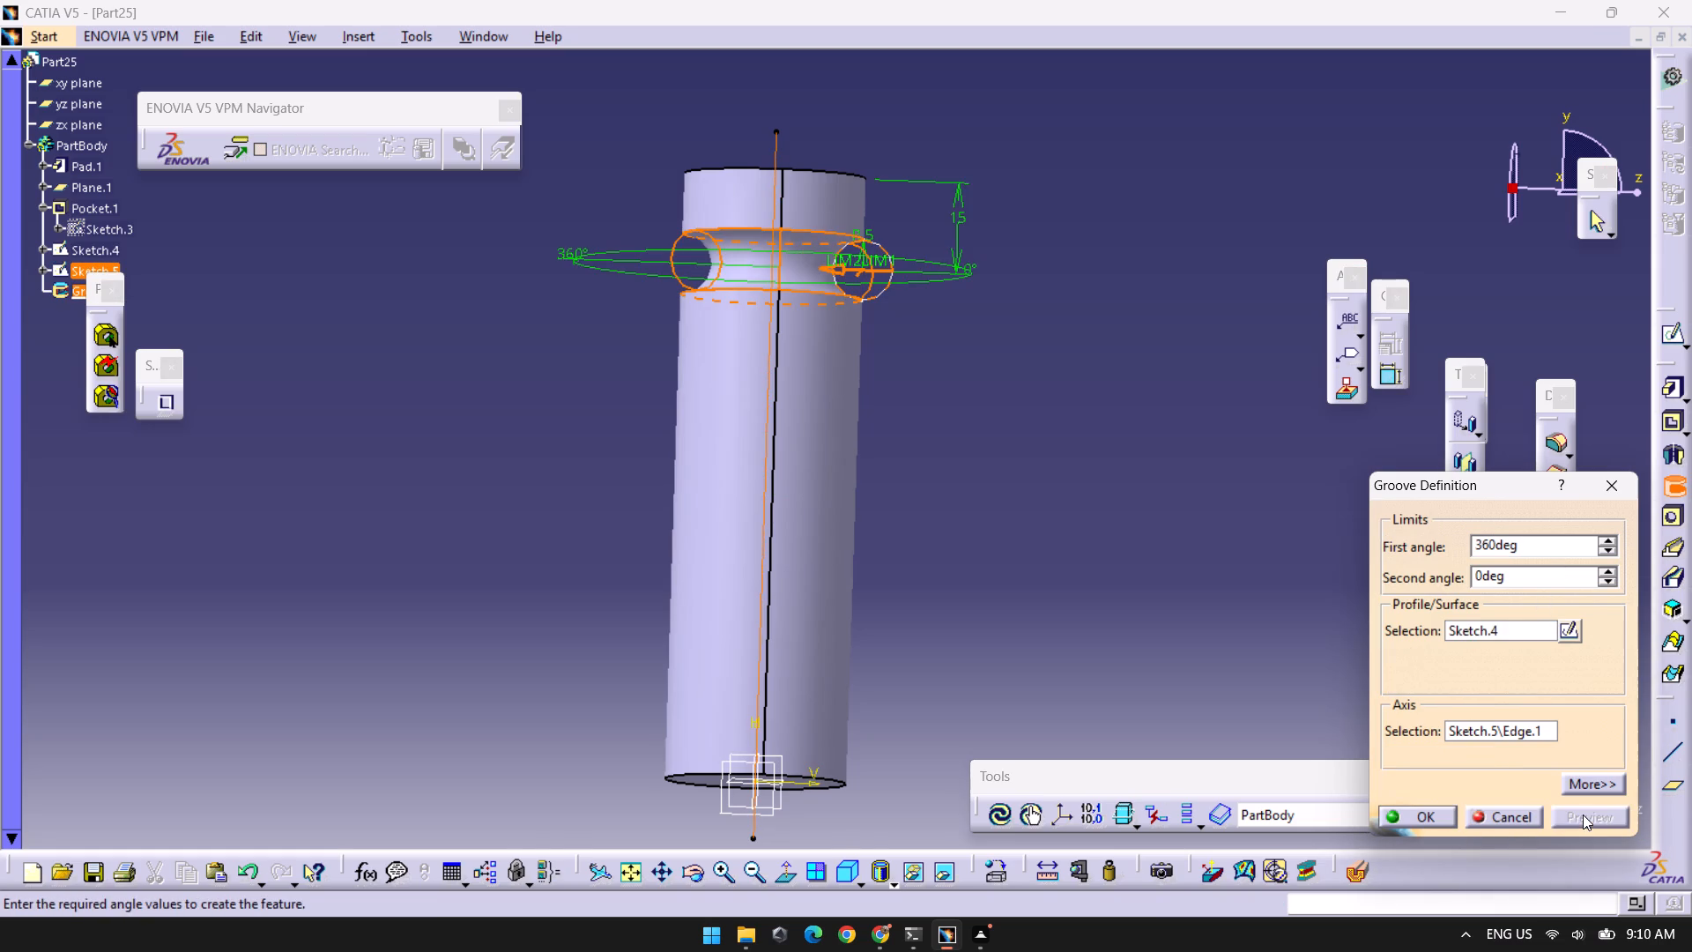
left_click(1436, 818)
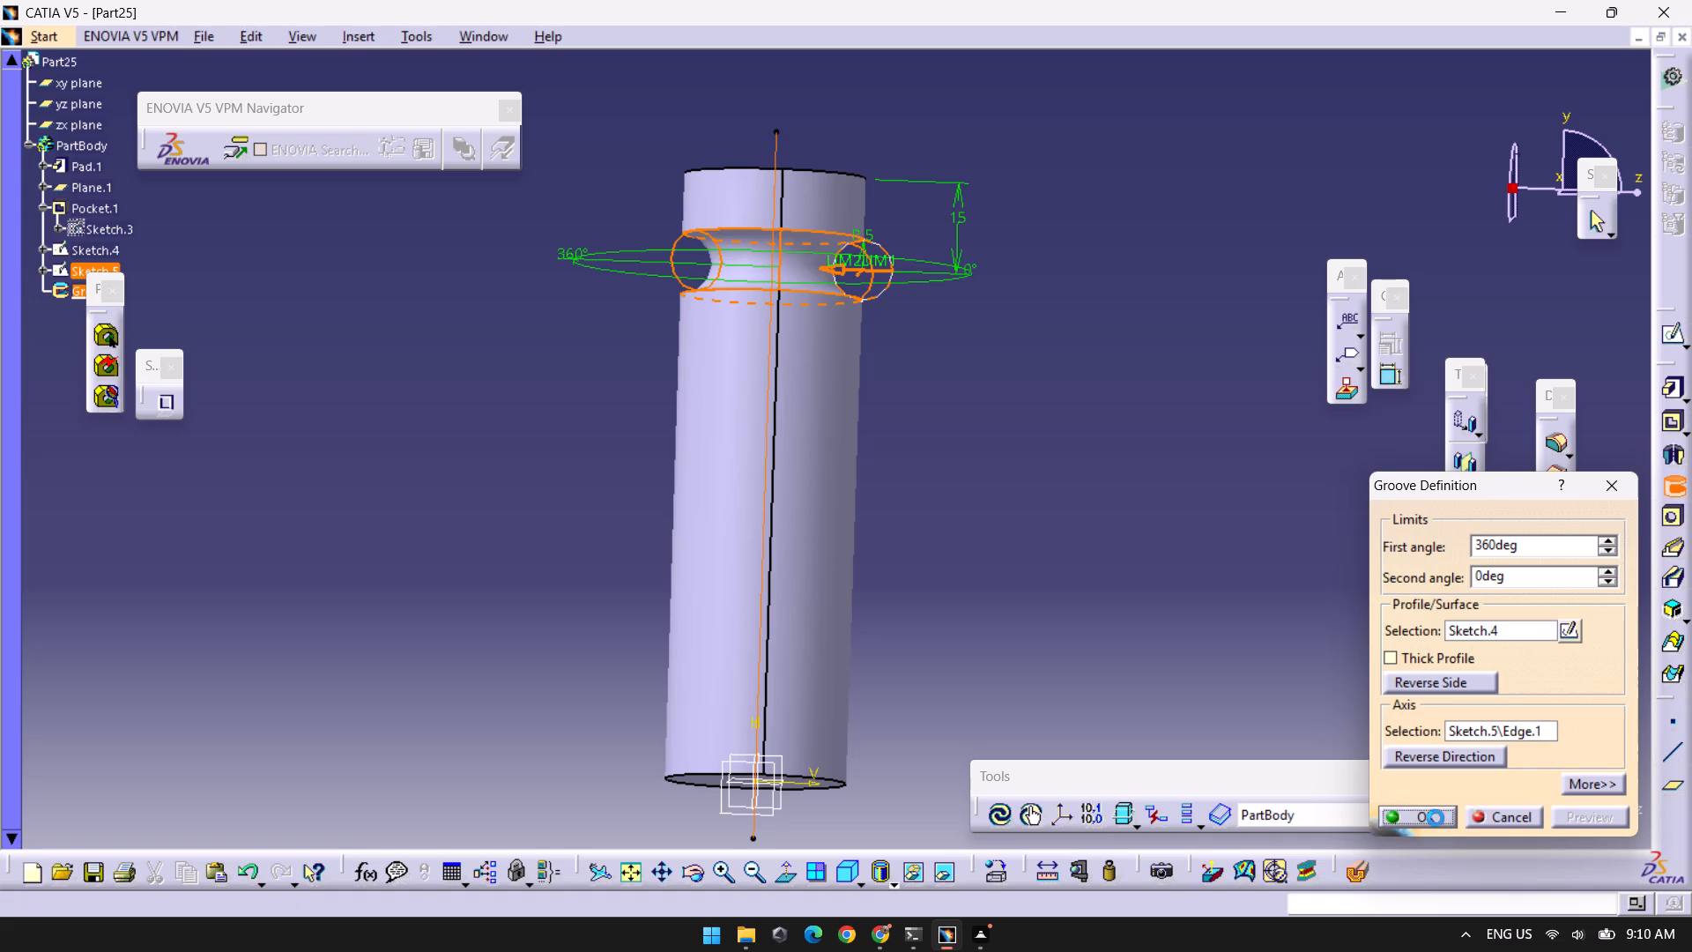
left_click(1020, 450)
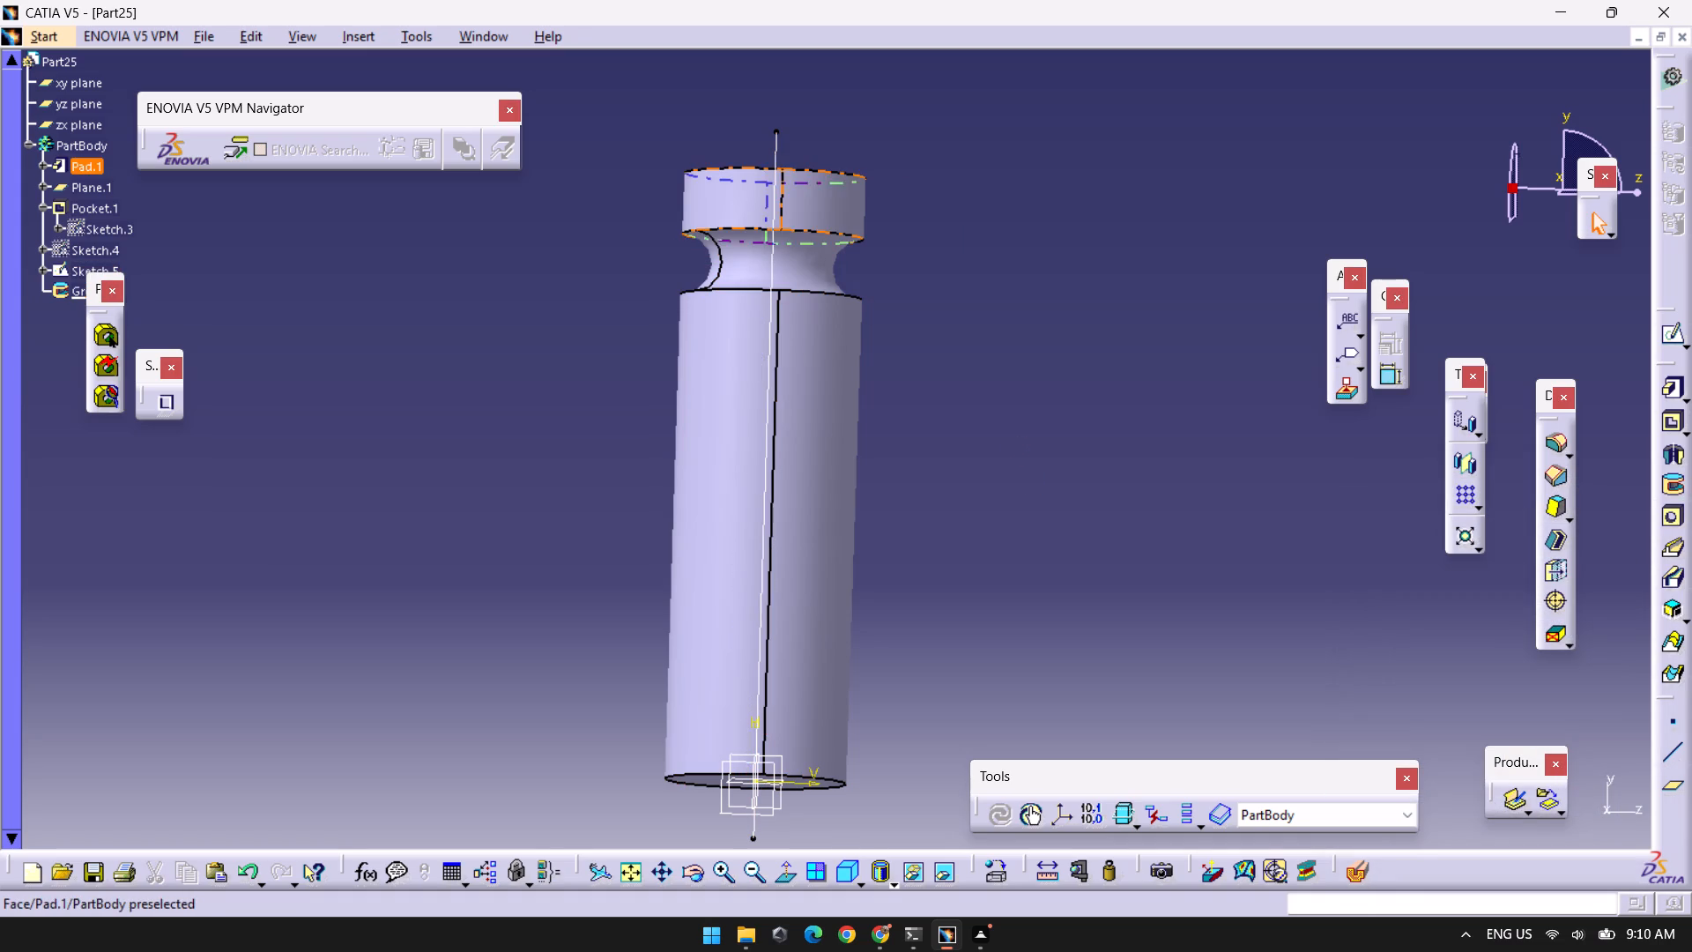
Delete the centreline line of Sketch.5 together with all its children, including the groove.
left_click(779, 155)
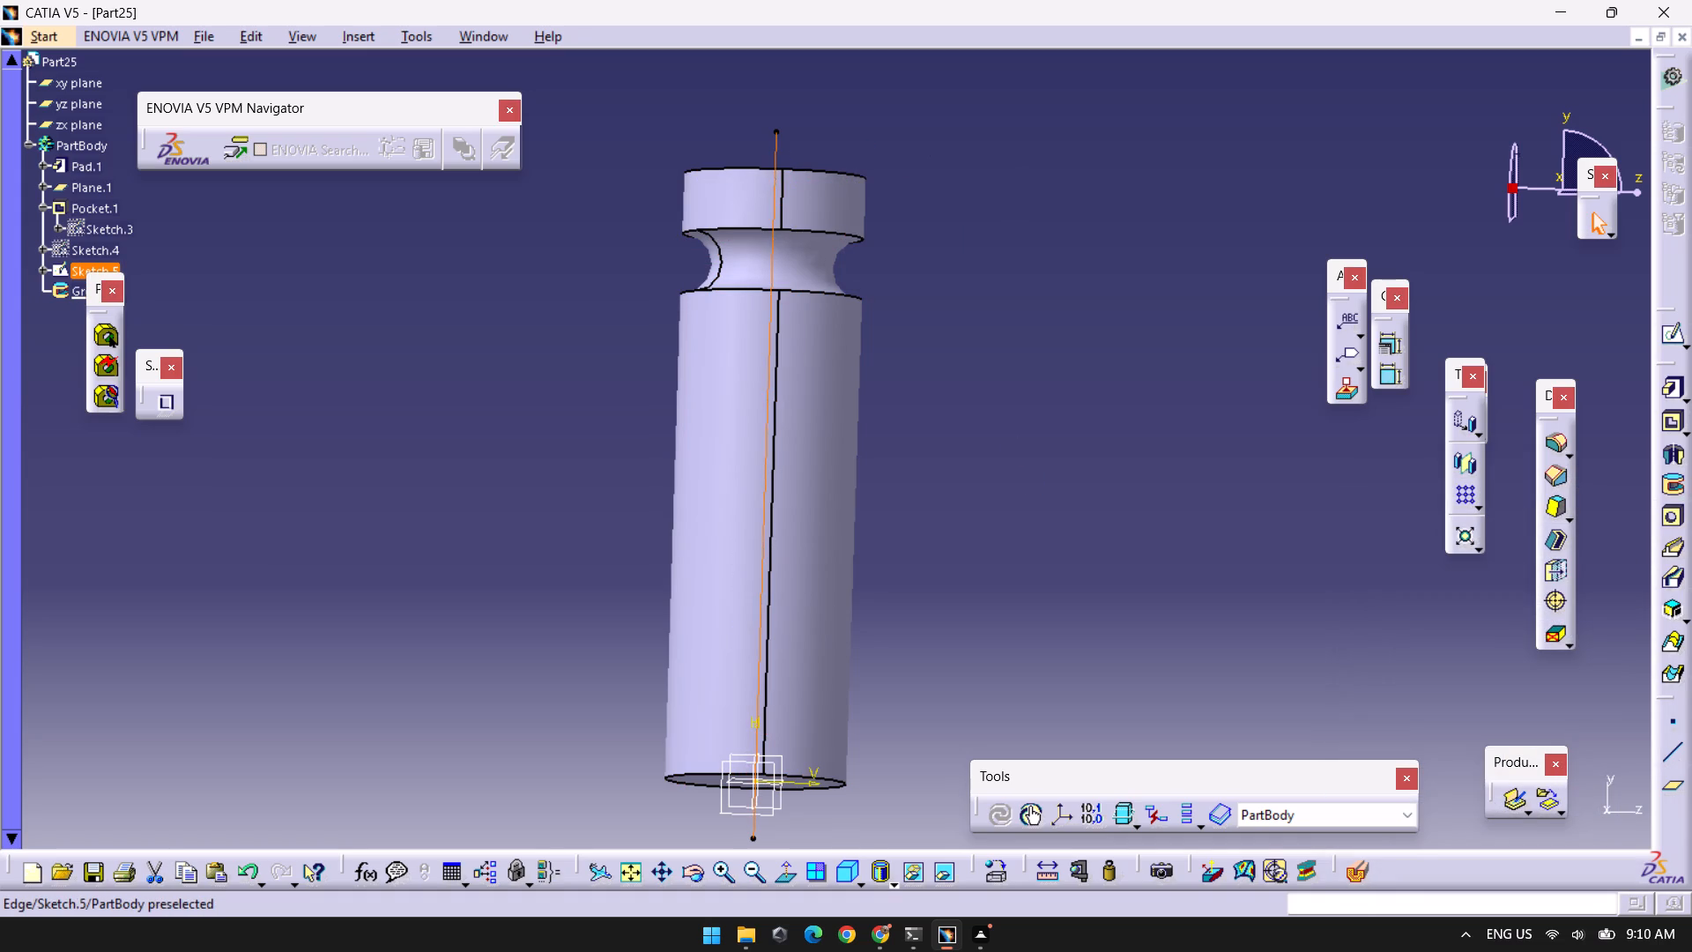
key("Delete")
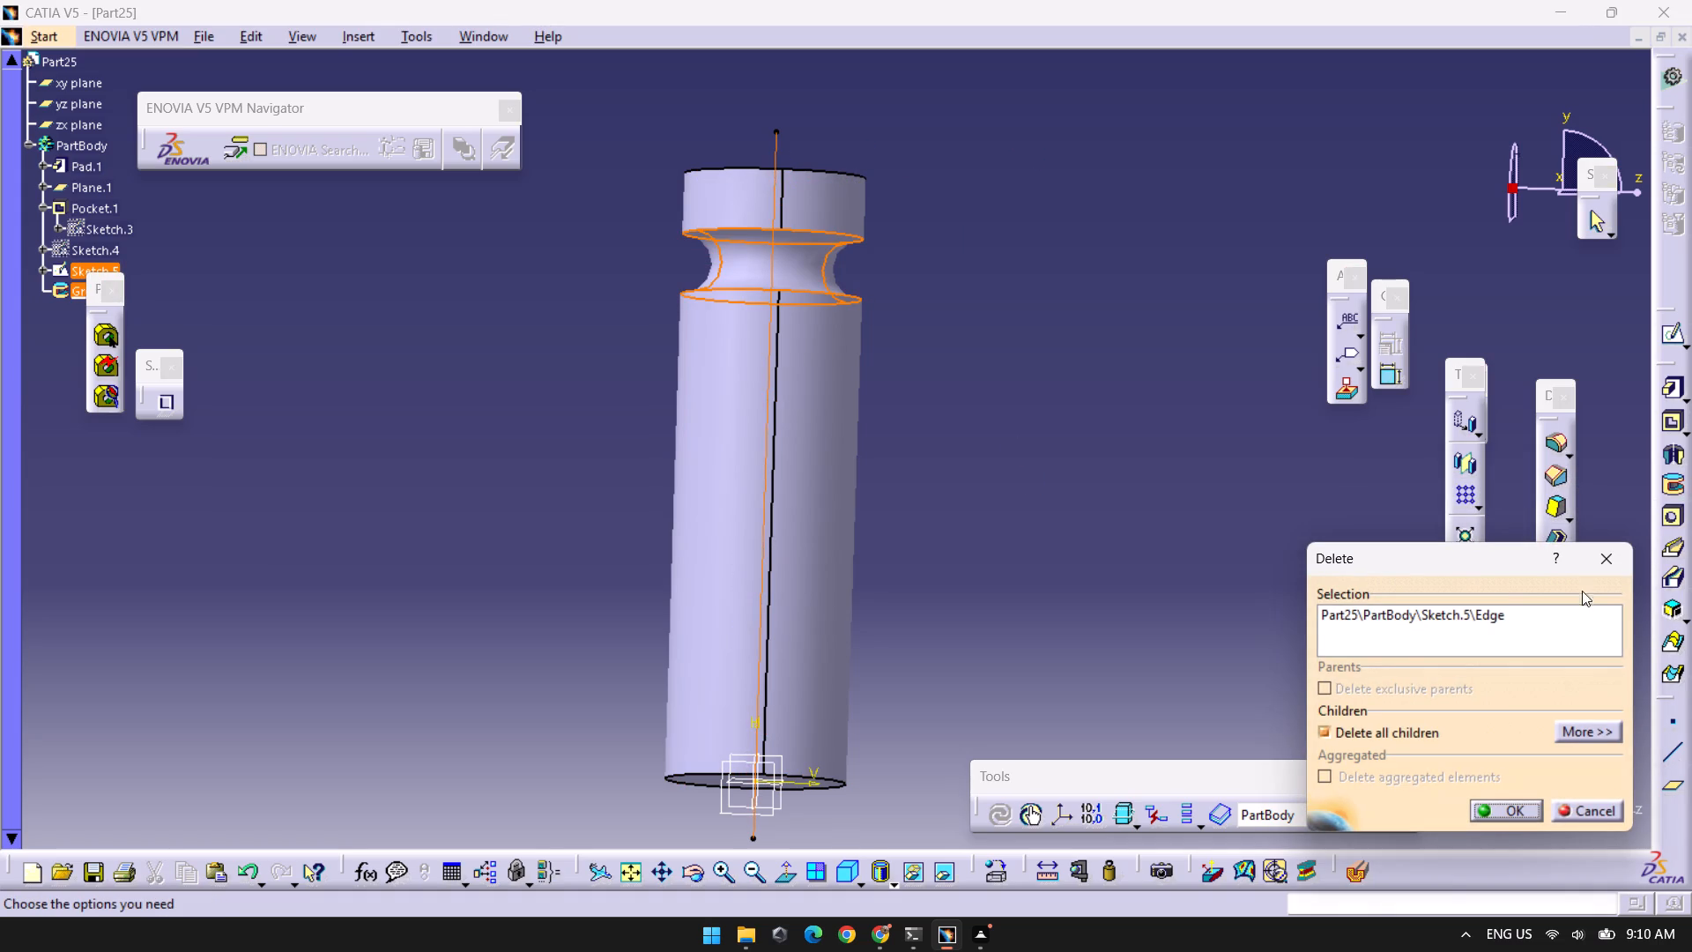
left_click(1505, 800)
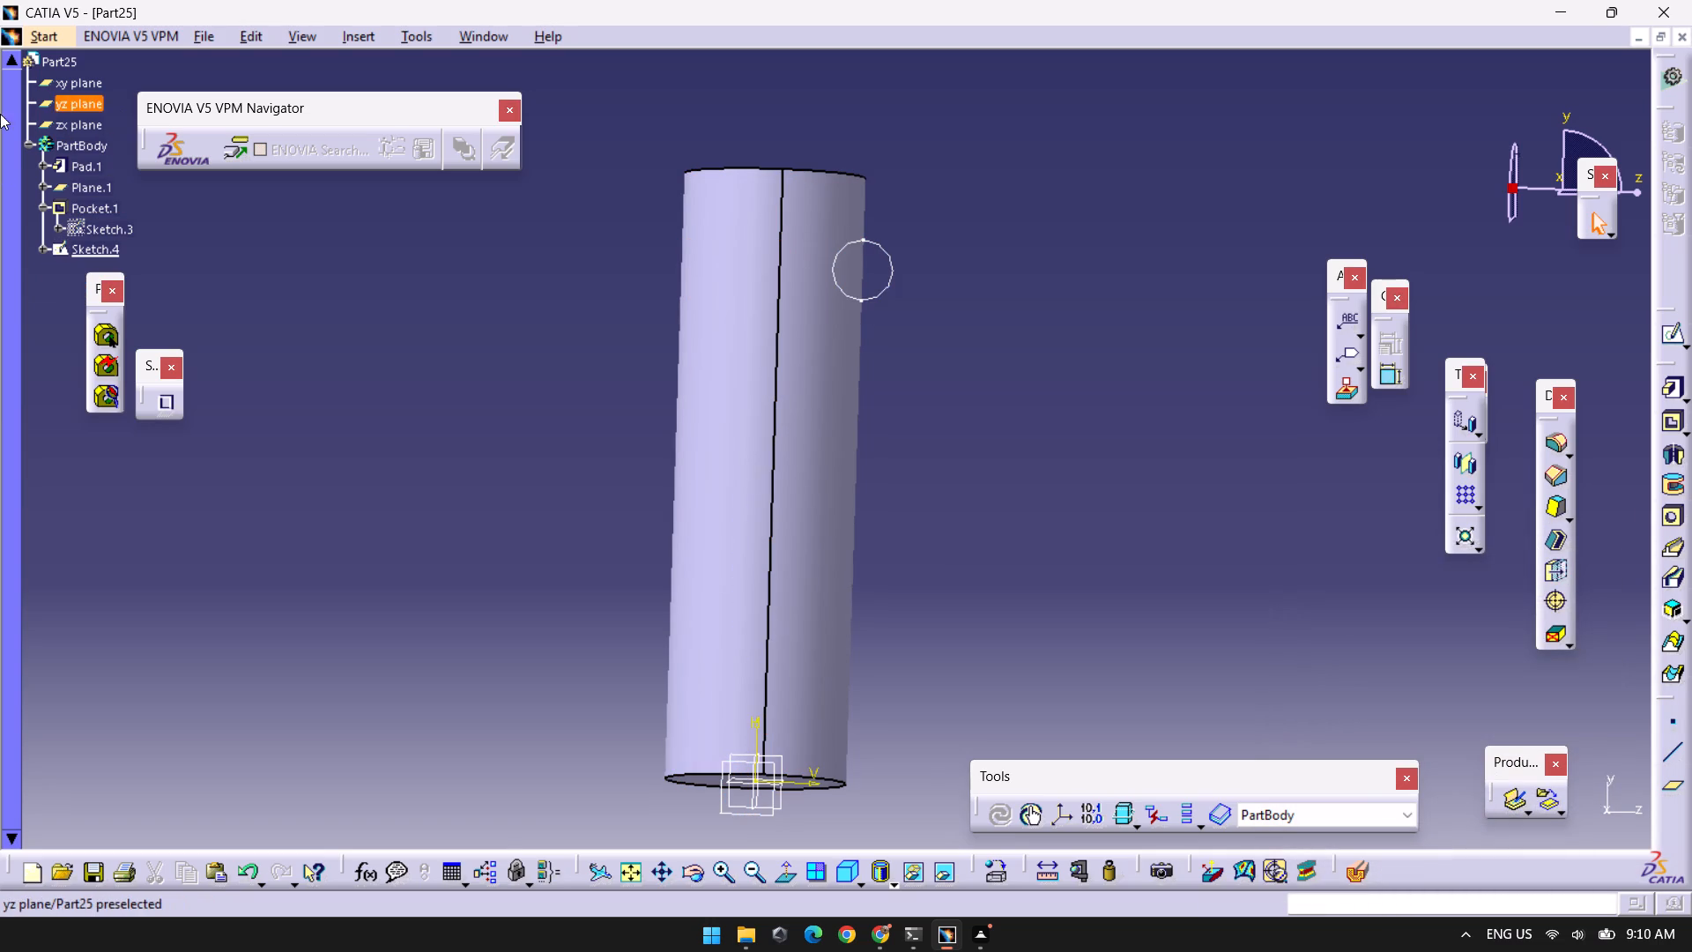
In a new sketch on the yz plane, draw a horizontal line about 161 mm long through the origin, starting about 20 mm outside the cylinder's end.
left_click(85, 108)
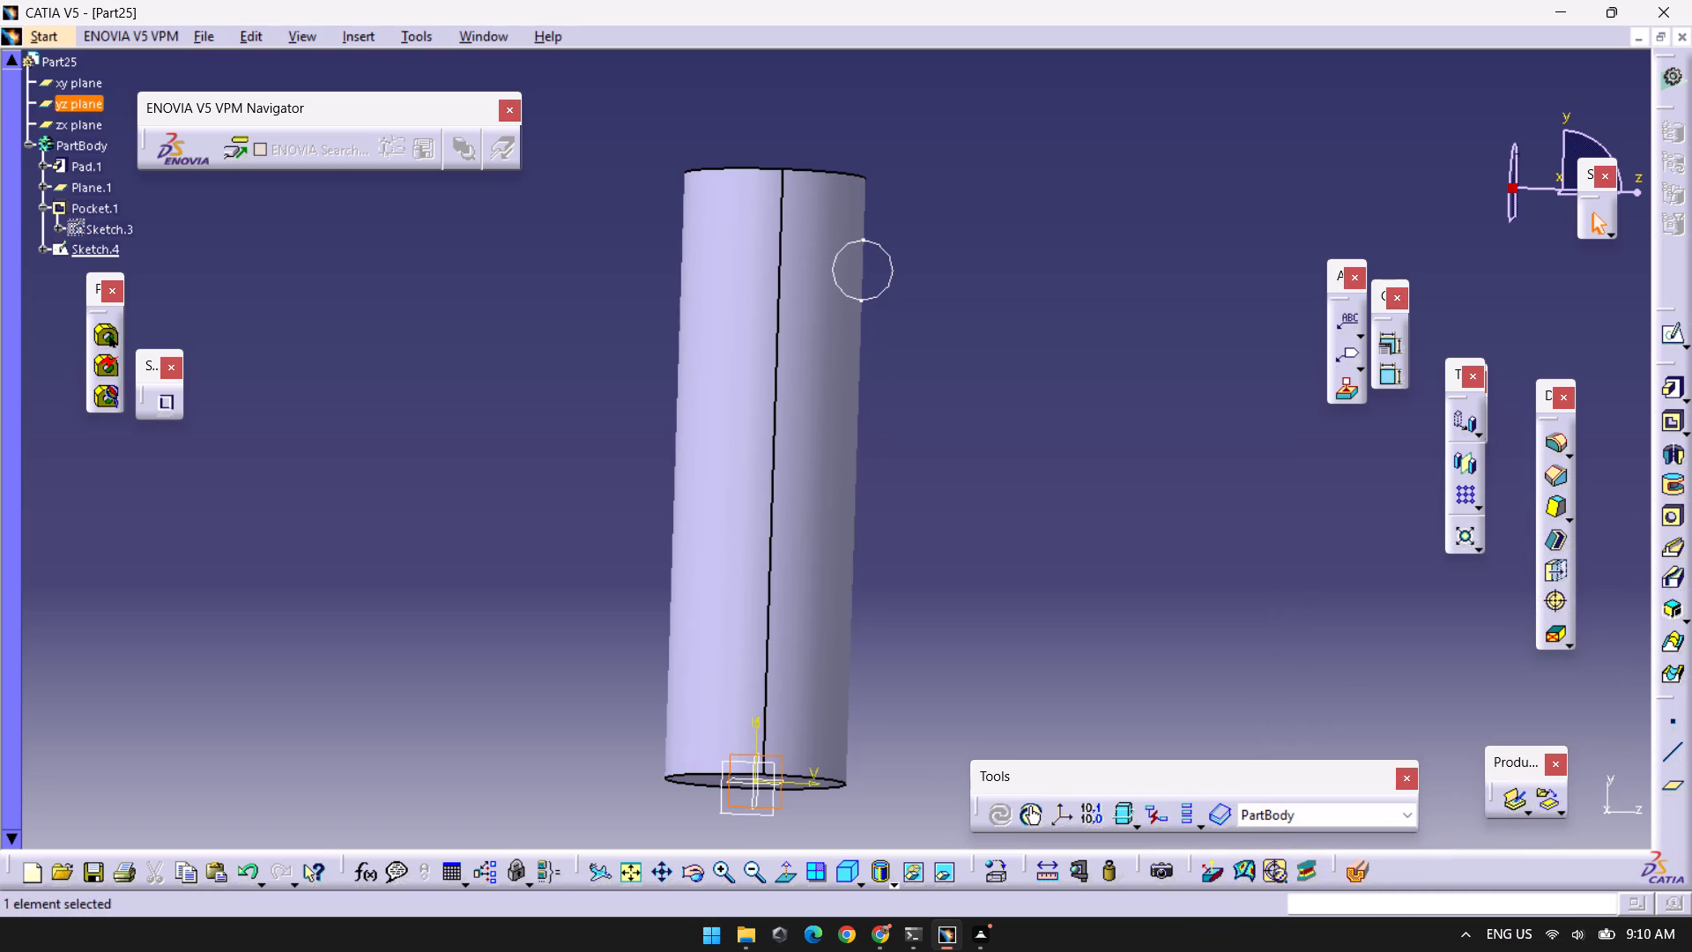
left_click(1668, 337)
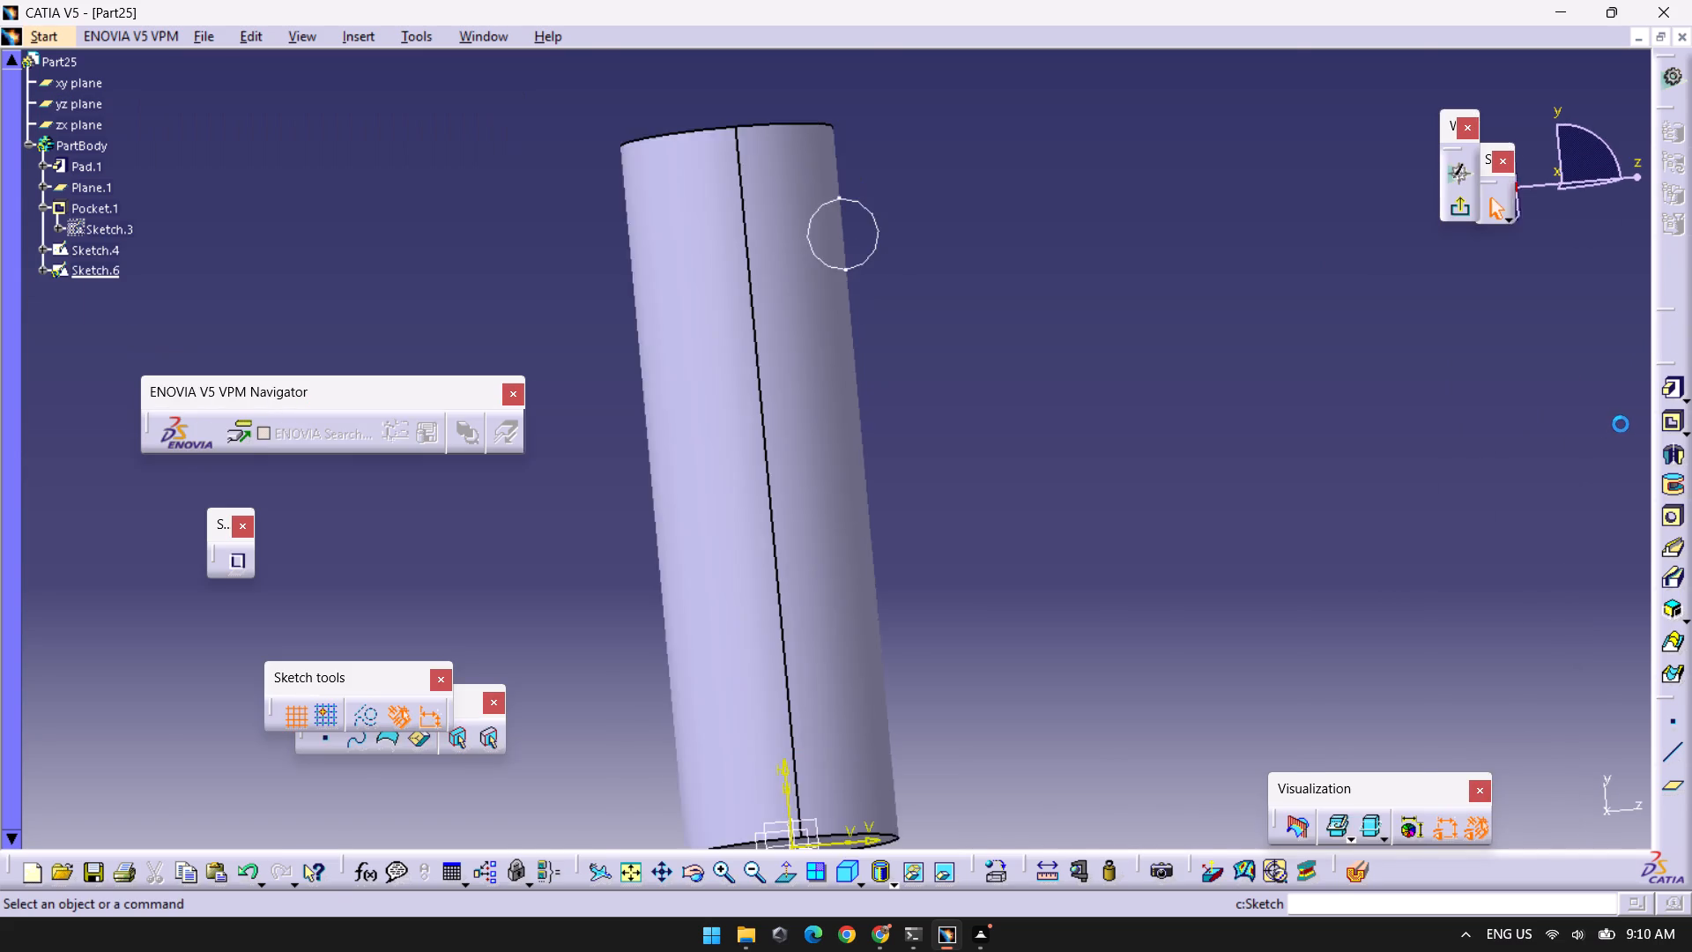
middle_click_drag(1332, 428, 1376, 380)
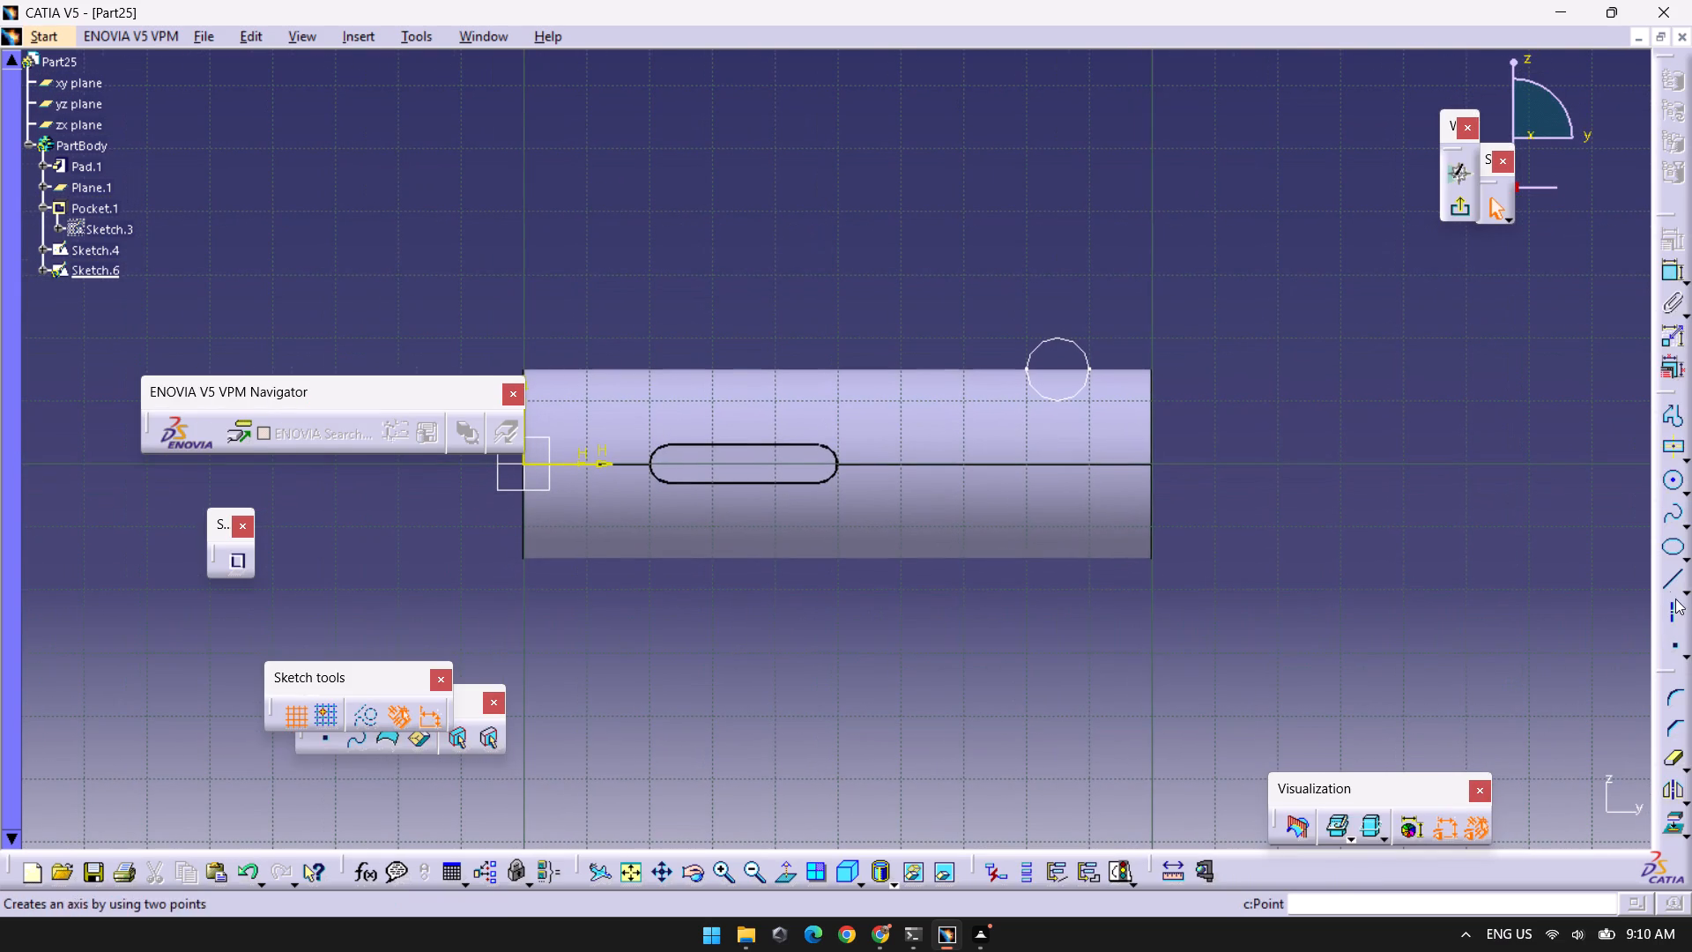
left_click(1665, 585)
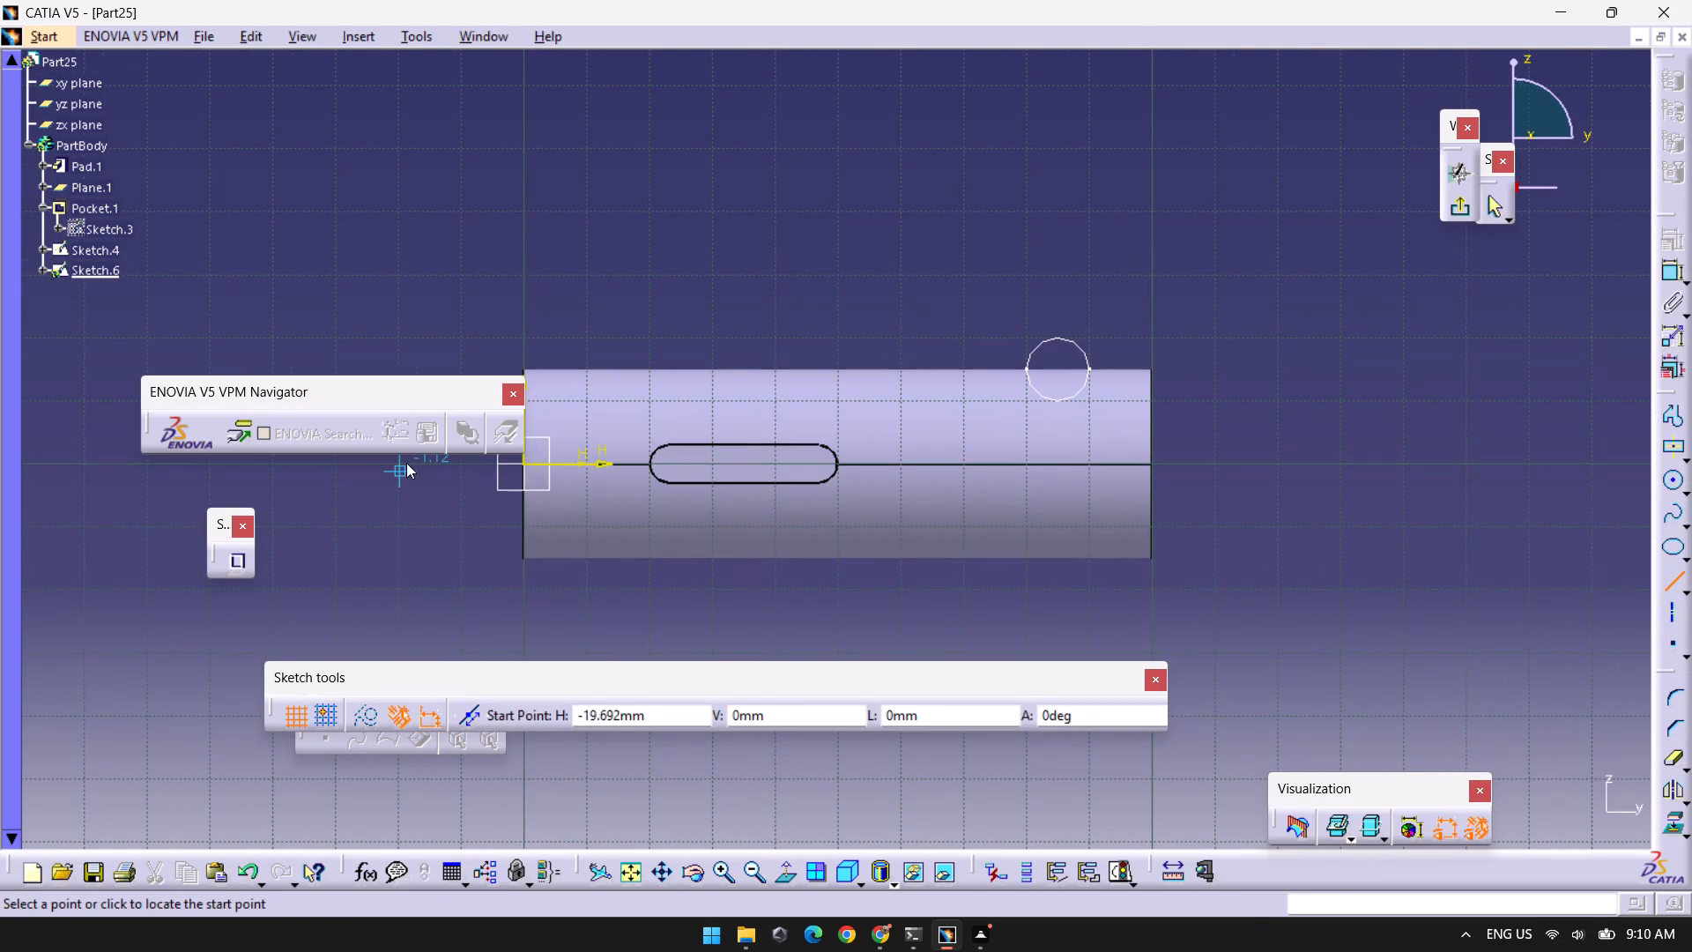
left_click(406, 463)
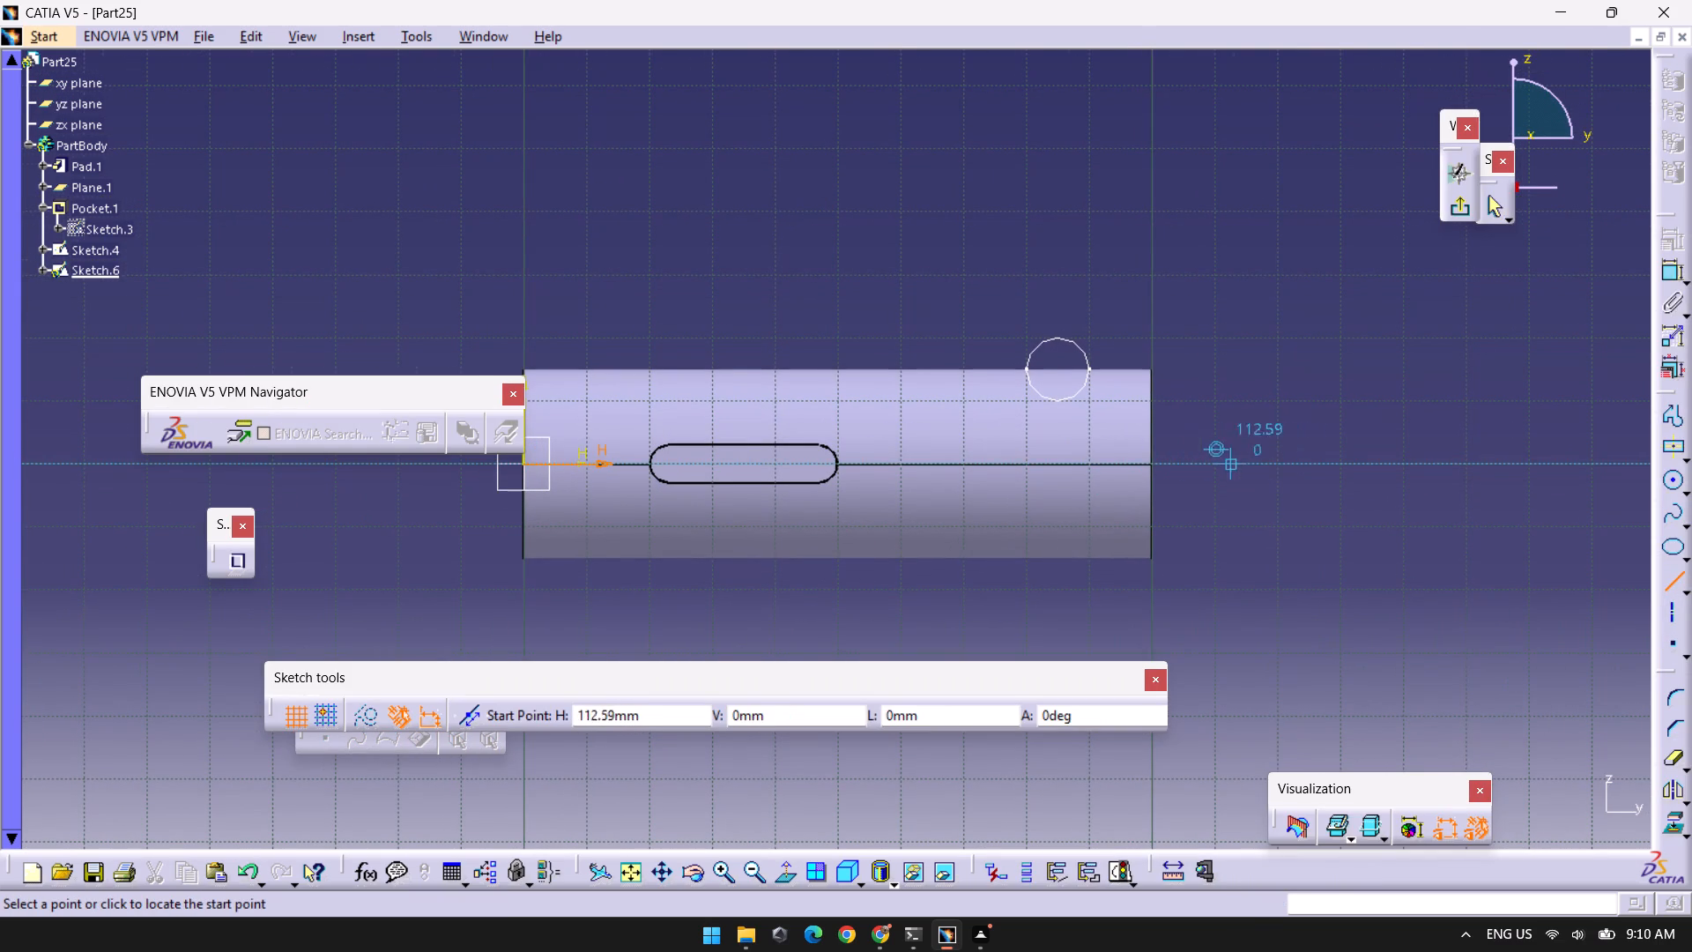
left_click(402, 467)
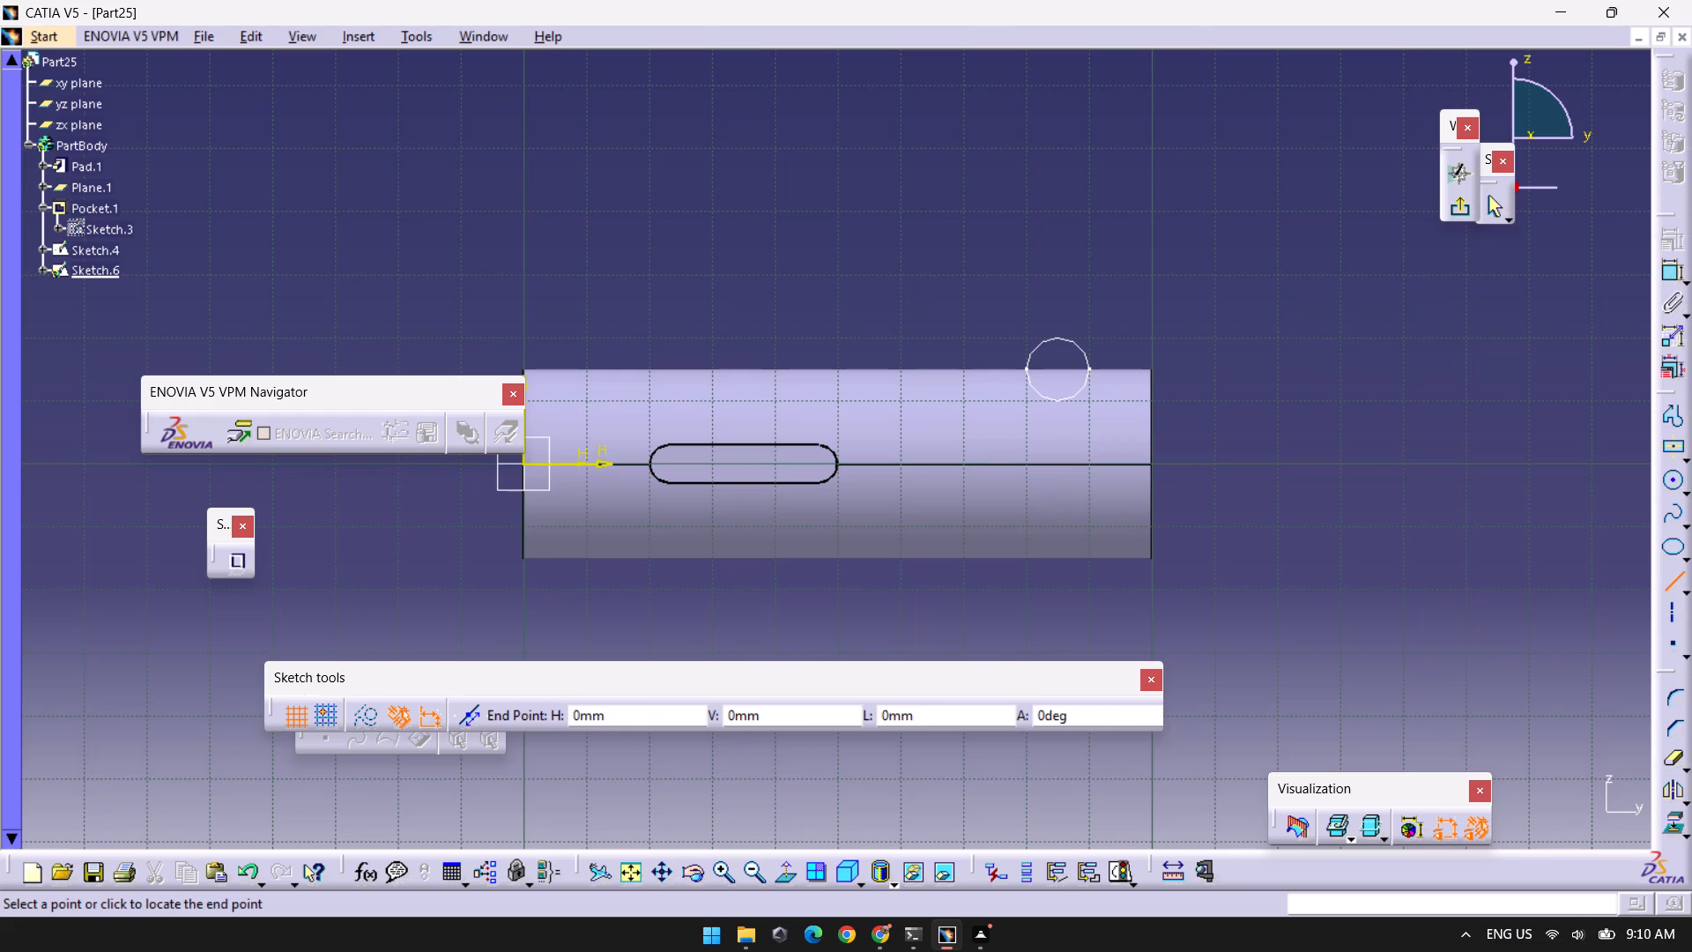
left_click(1411, 460)
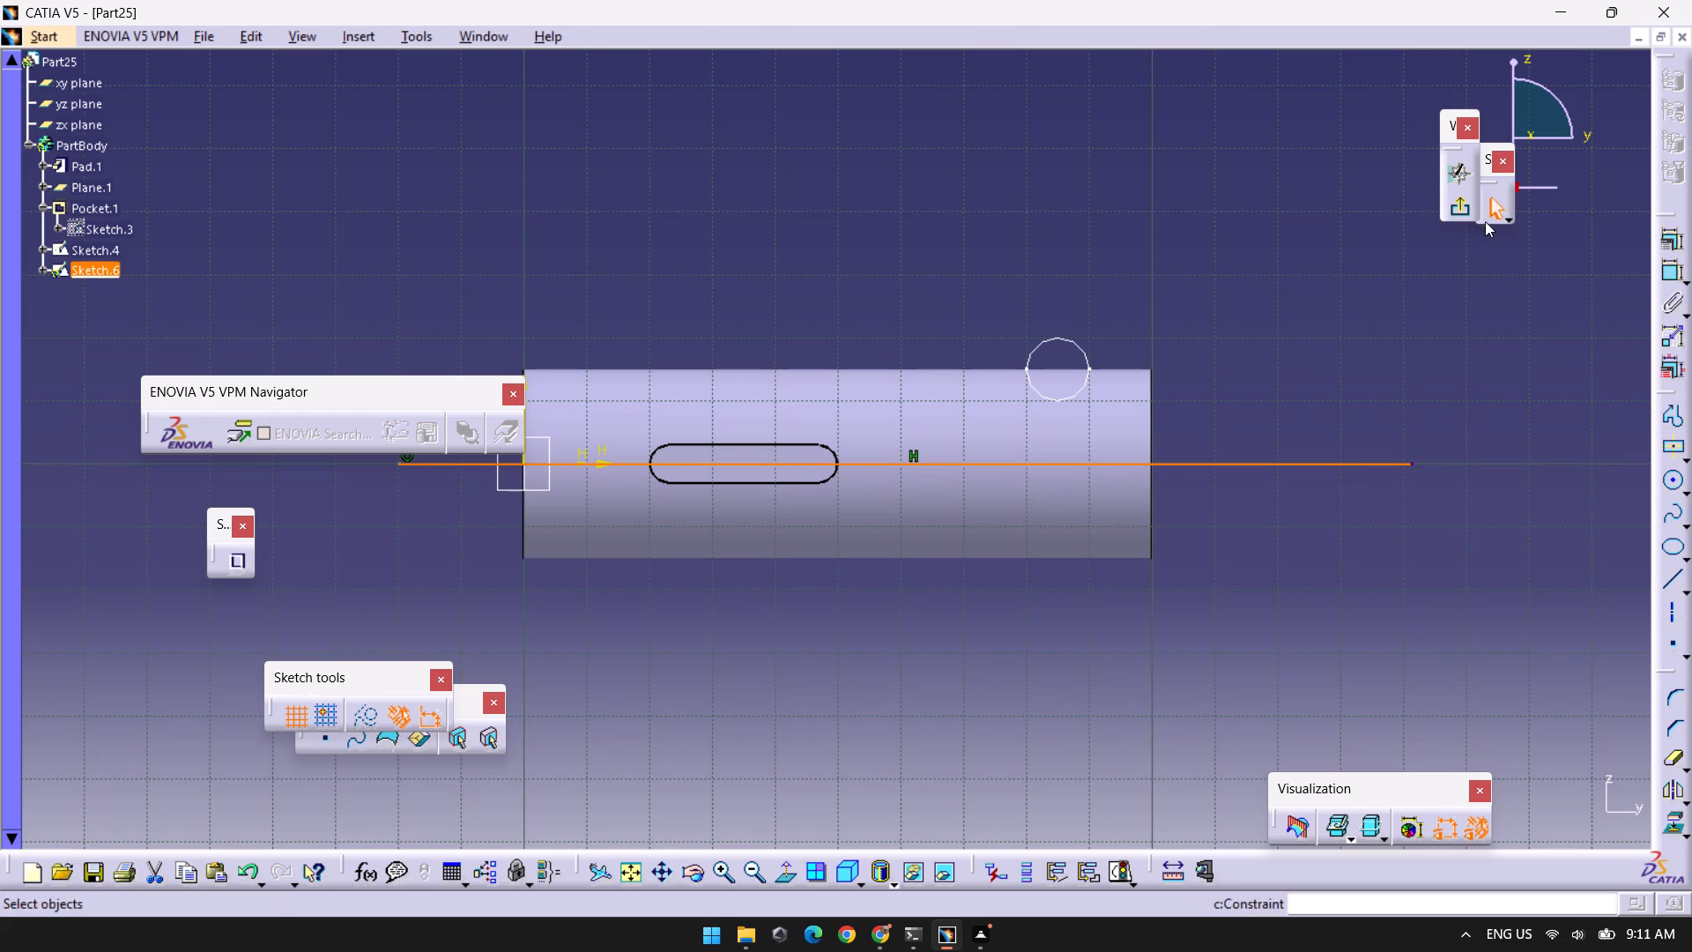
left_click(1465, 209)
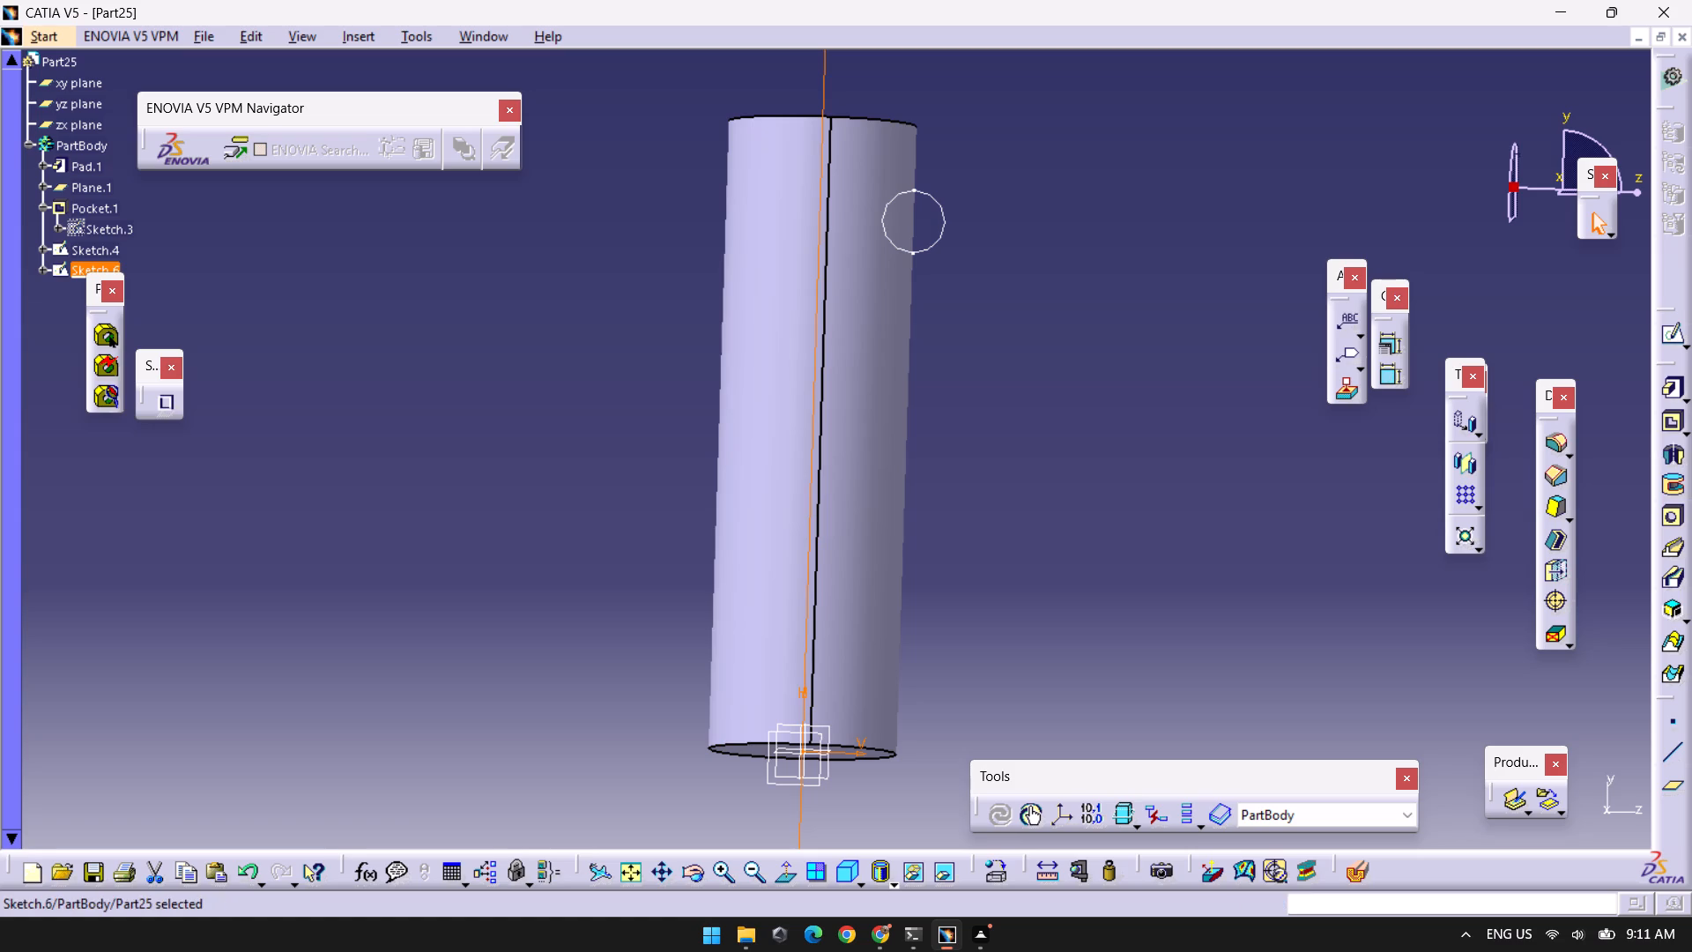
key("Escape")
key("Escape")
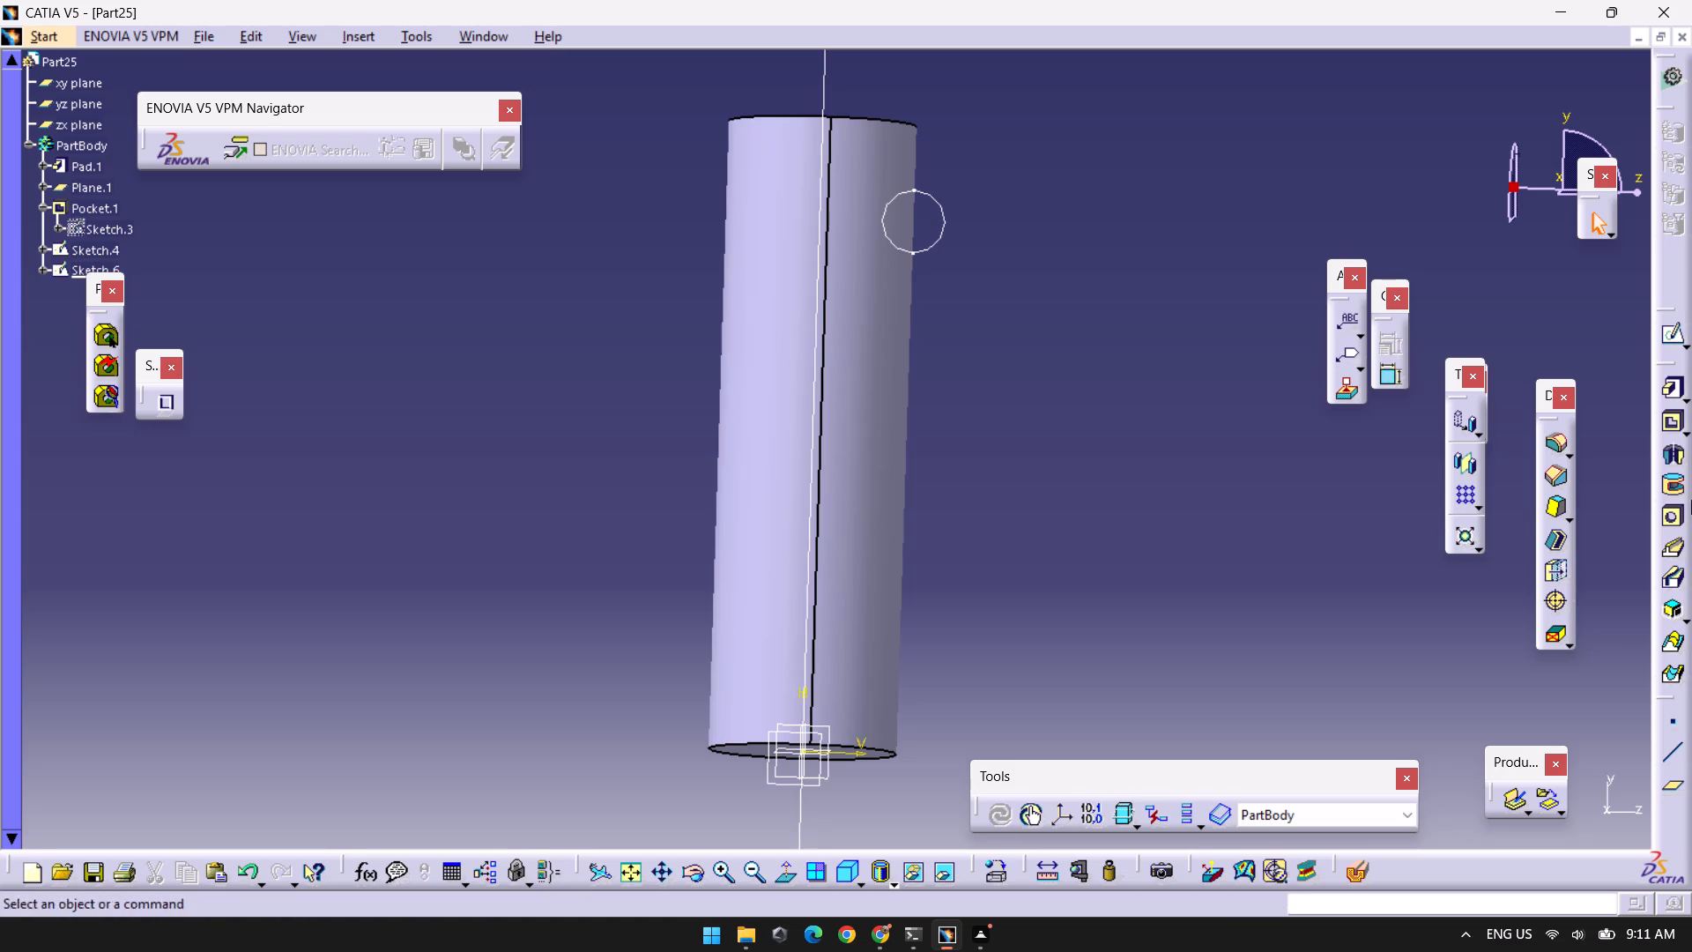
Create a 360° Groove using the circle in Sketch.4 as profile and the new centreline line as axis.
left_click(1681, 486)
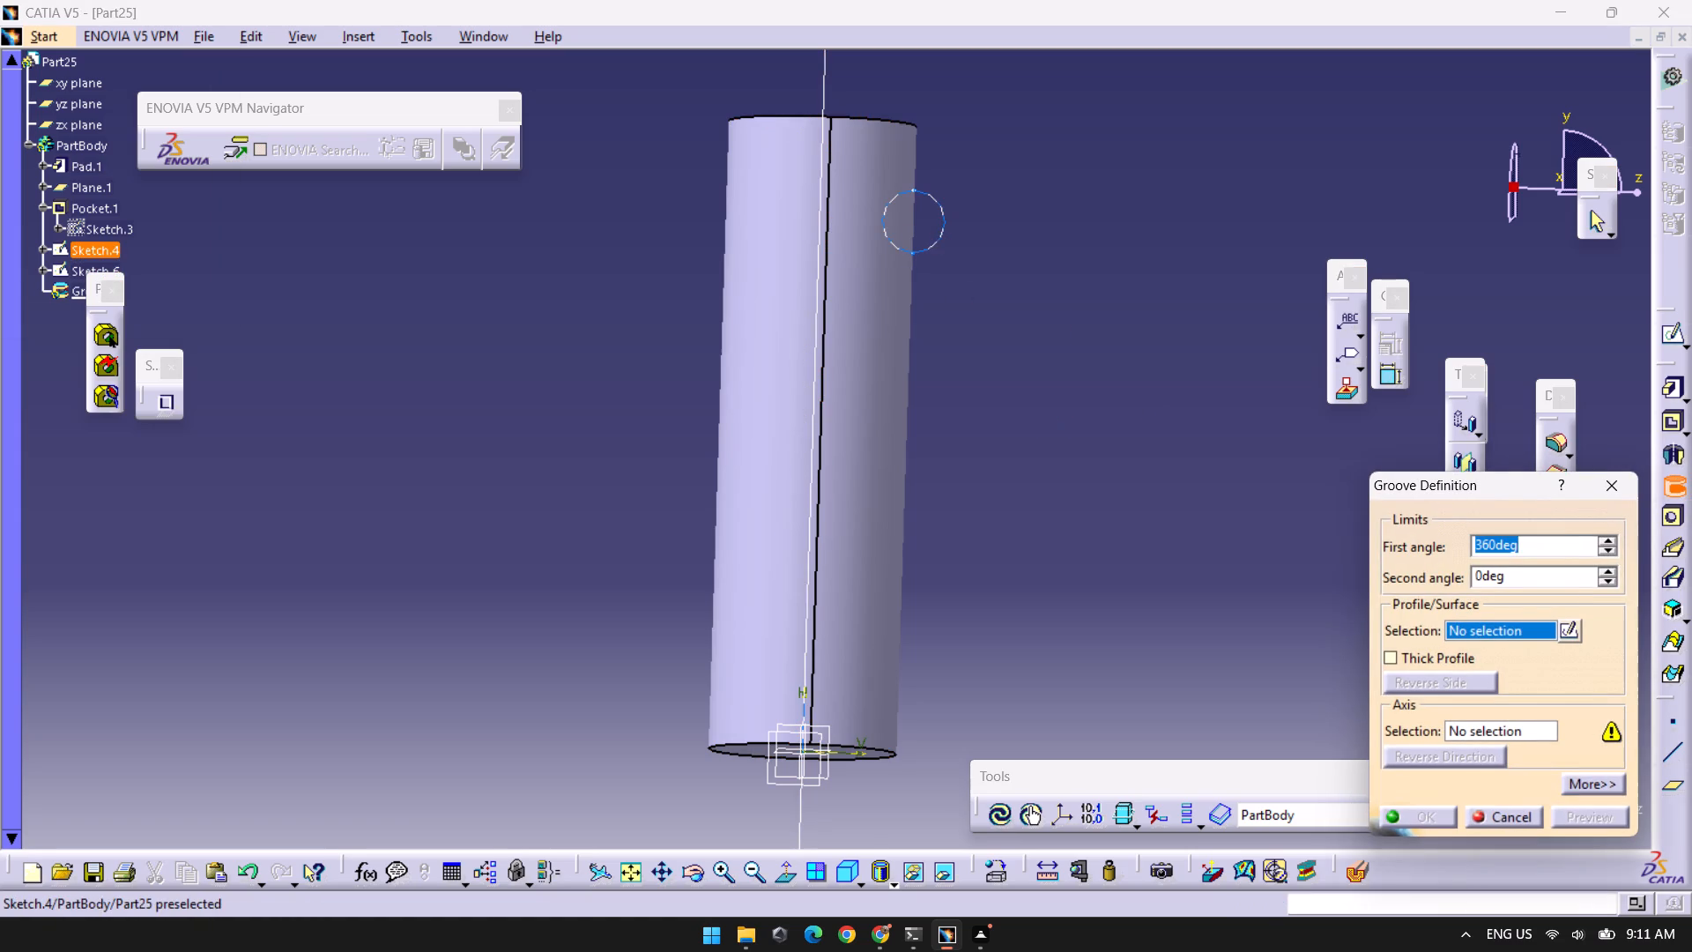
left_click(946, 236)
left_click(820, 94)
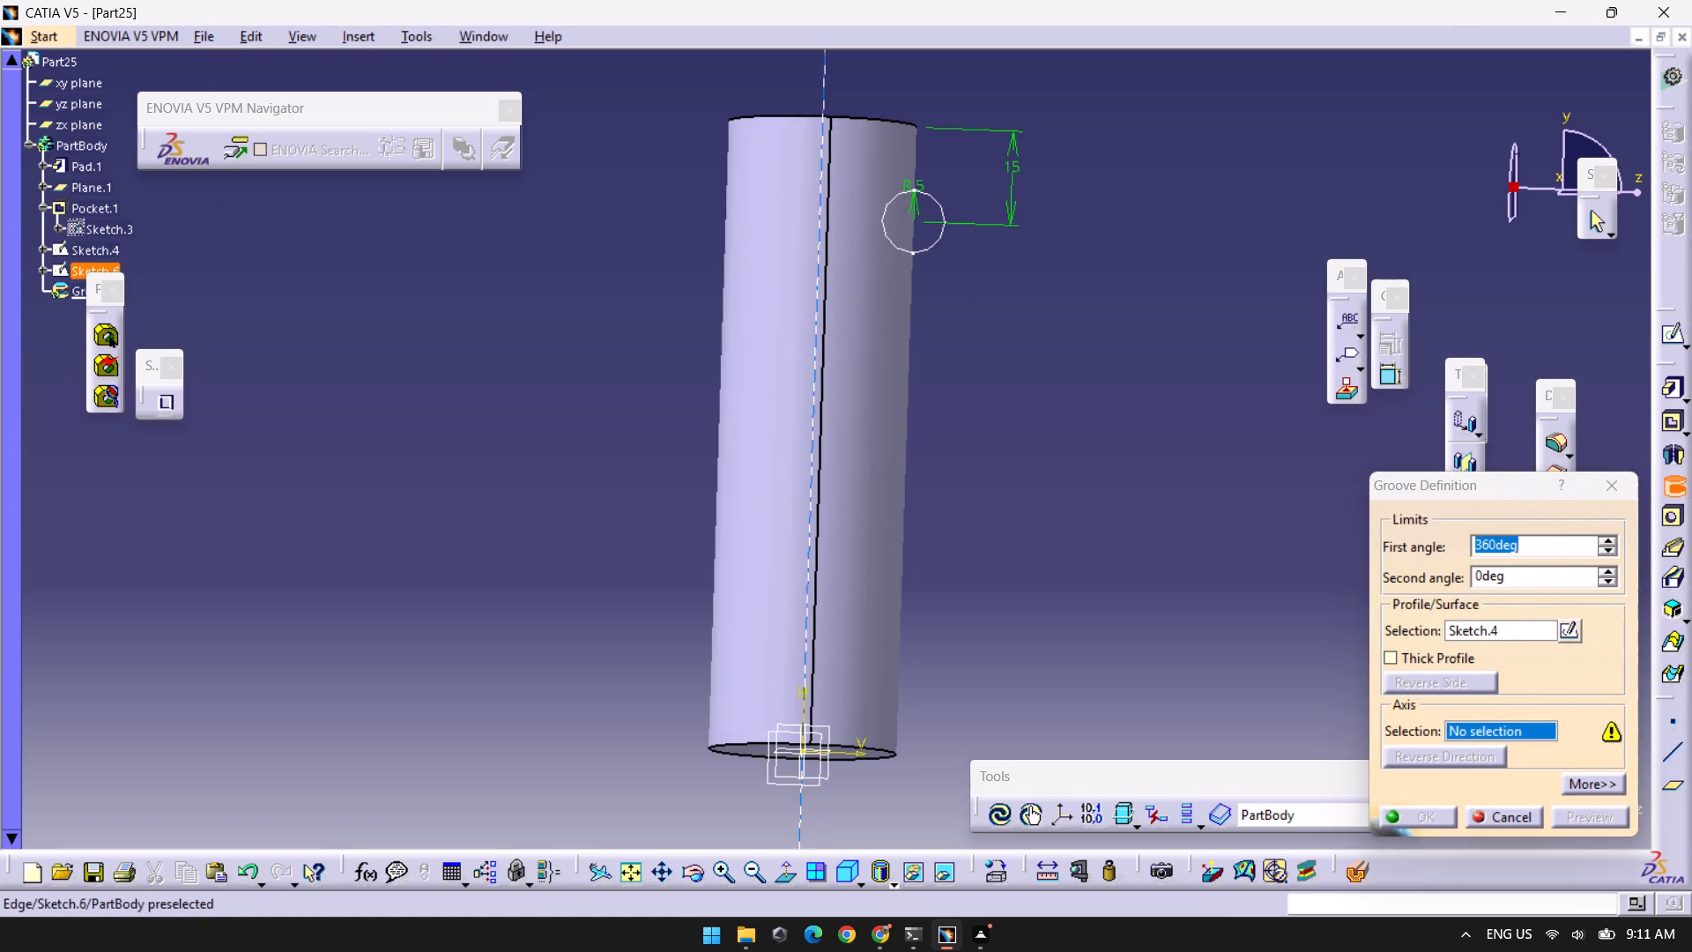
left_click(1439, 812)
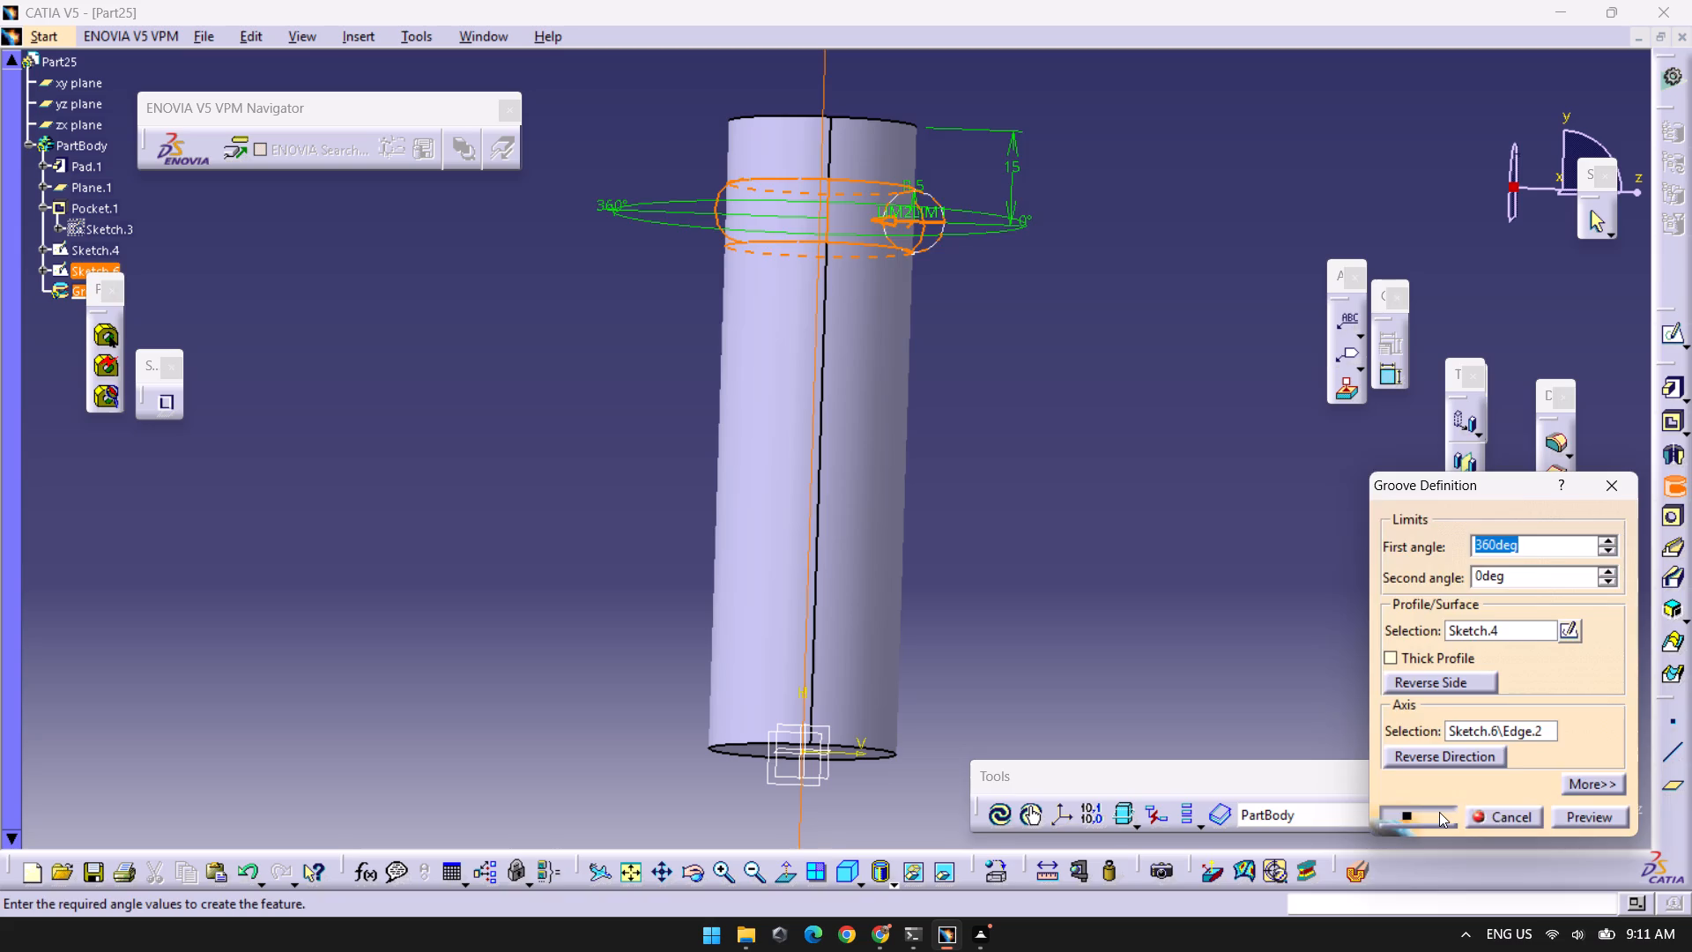
left_click(1304, 656)
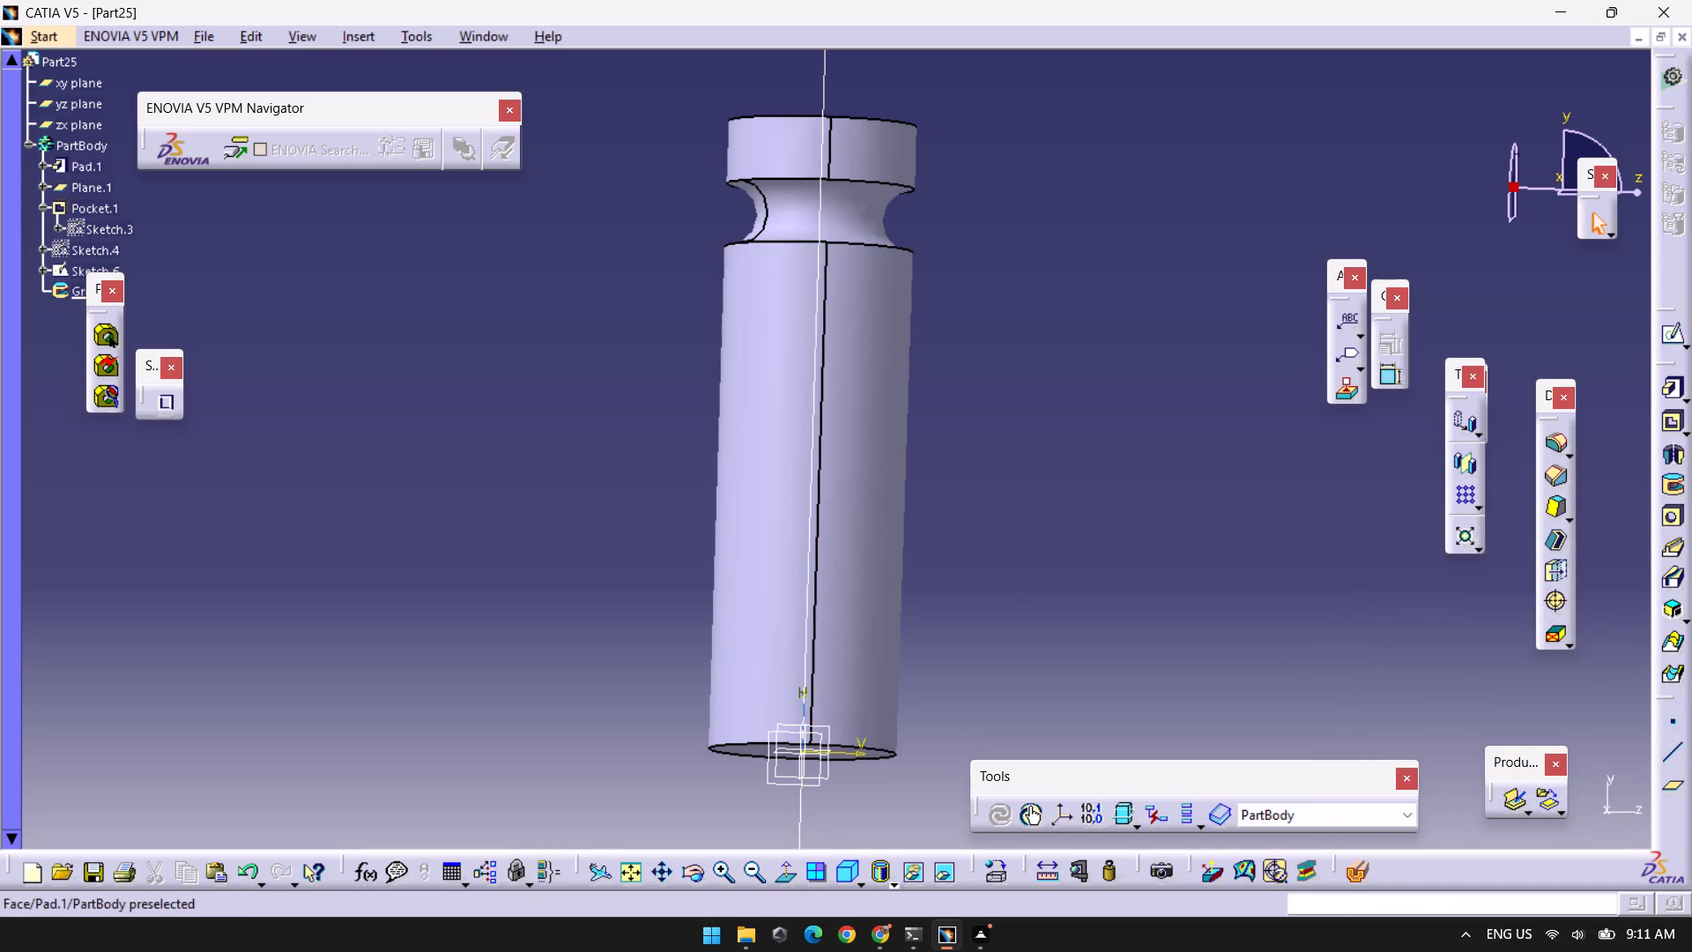
middle_click(1000, 562)
right_click(1000, 562)
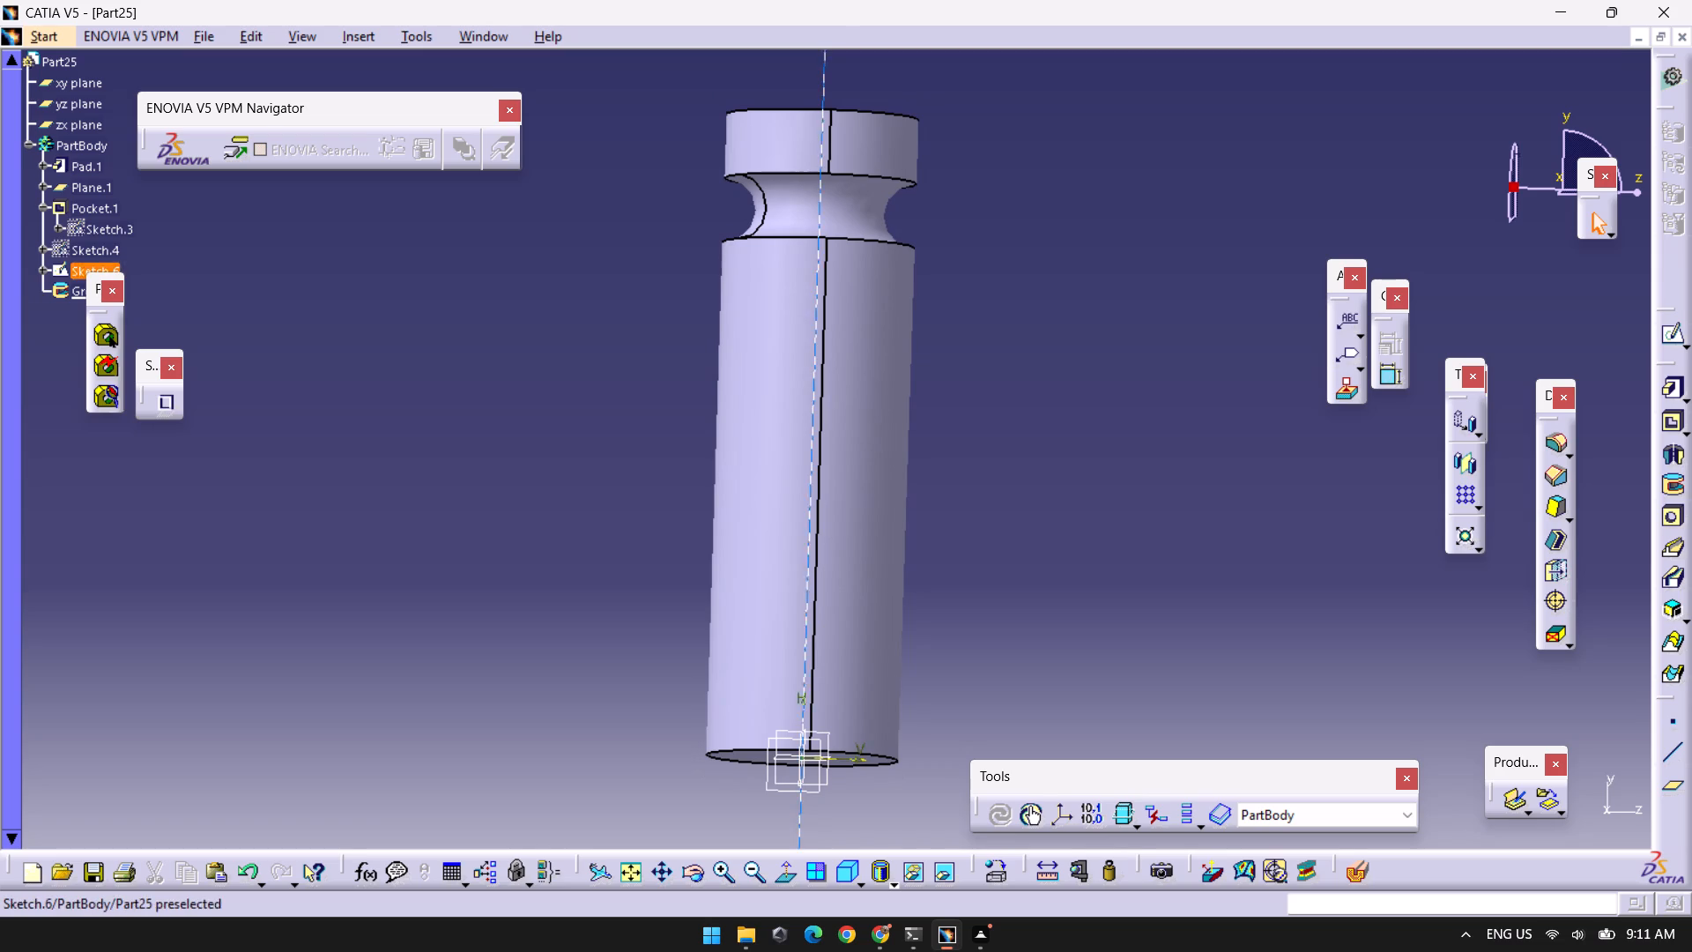
Move the floating palette that covers the specification tree clear of the Sketch.6 and Groove.2 entries.
left_click_drag(97, 292, 100, 357)
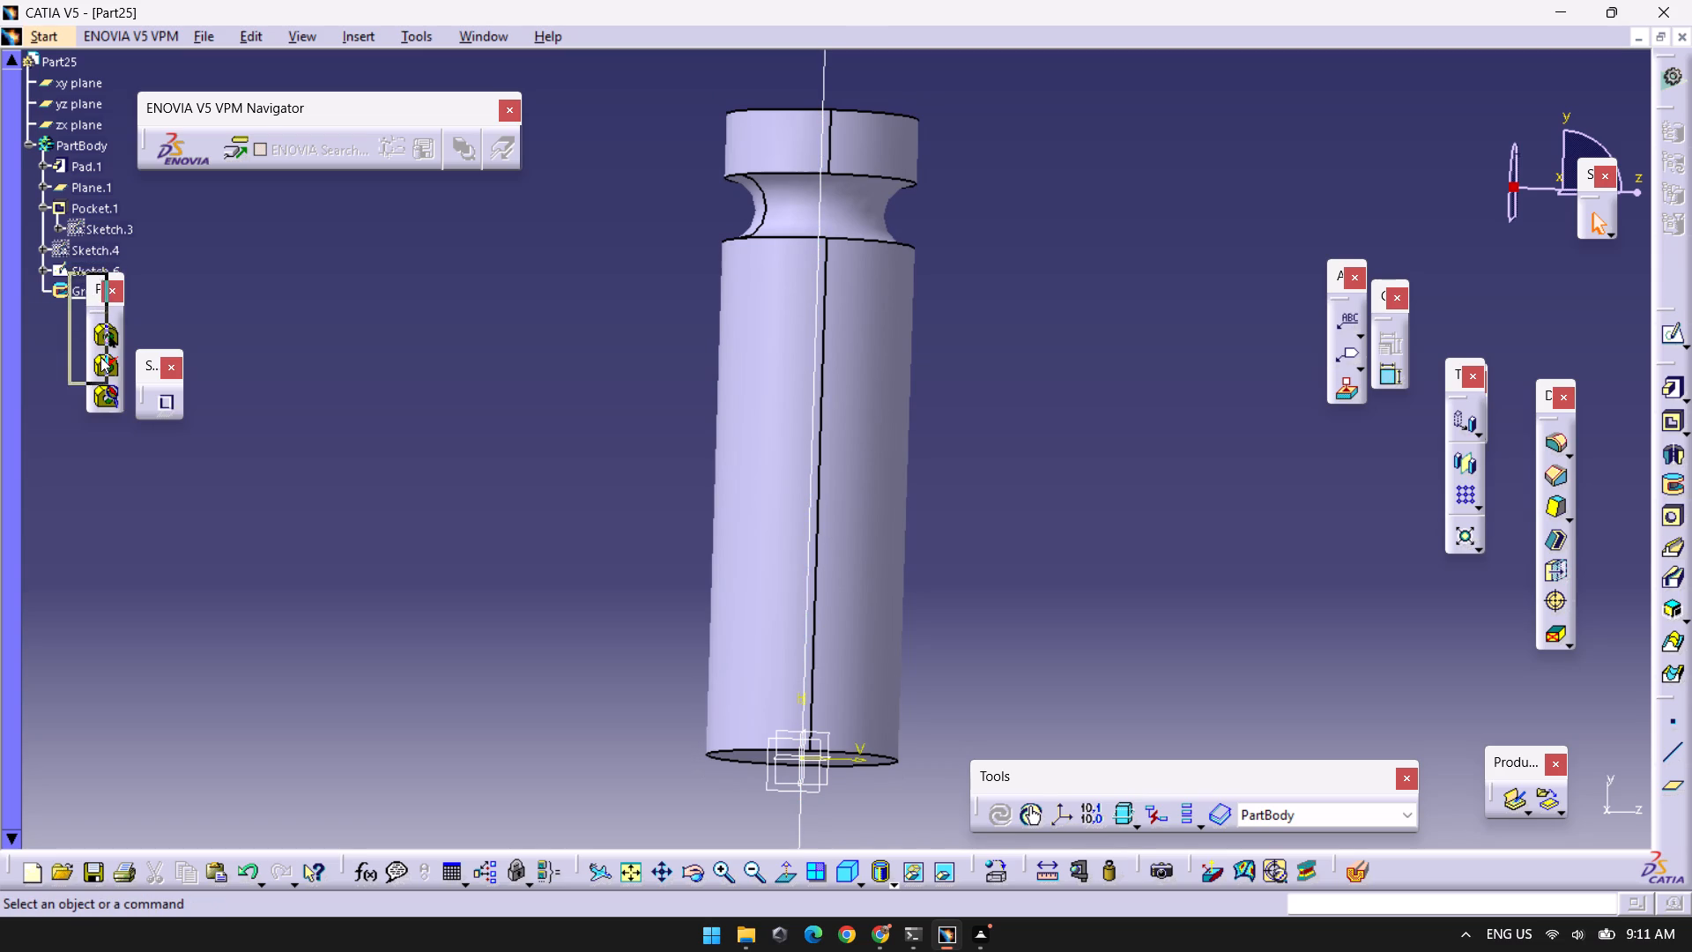
left_click_drag(100, 357, 93, 472)
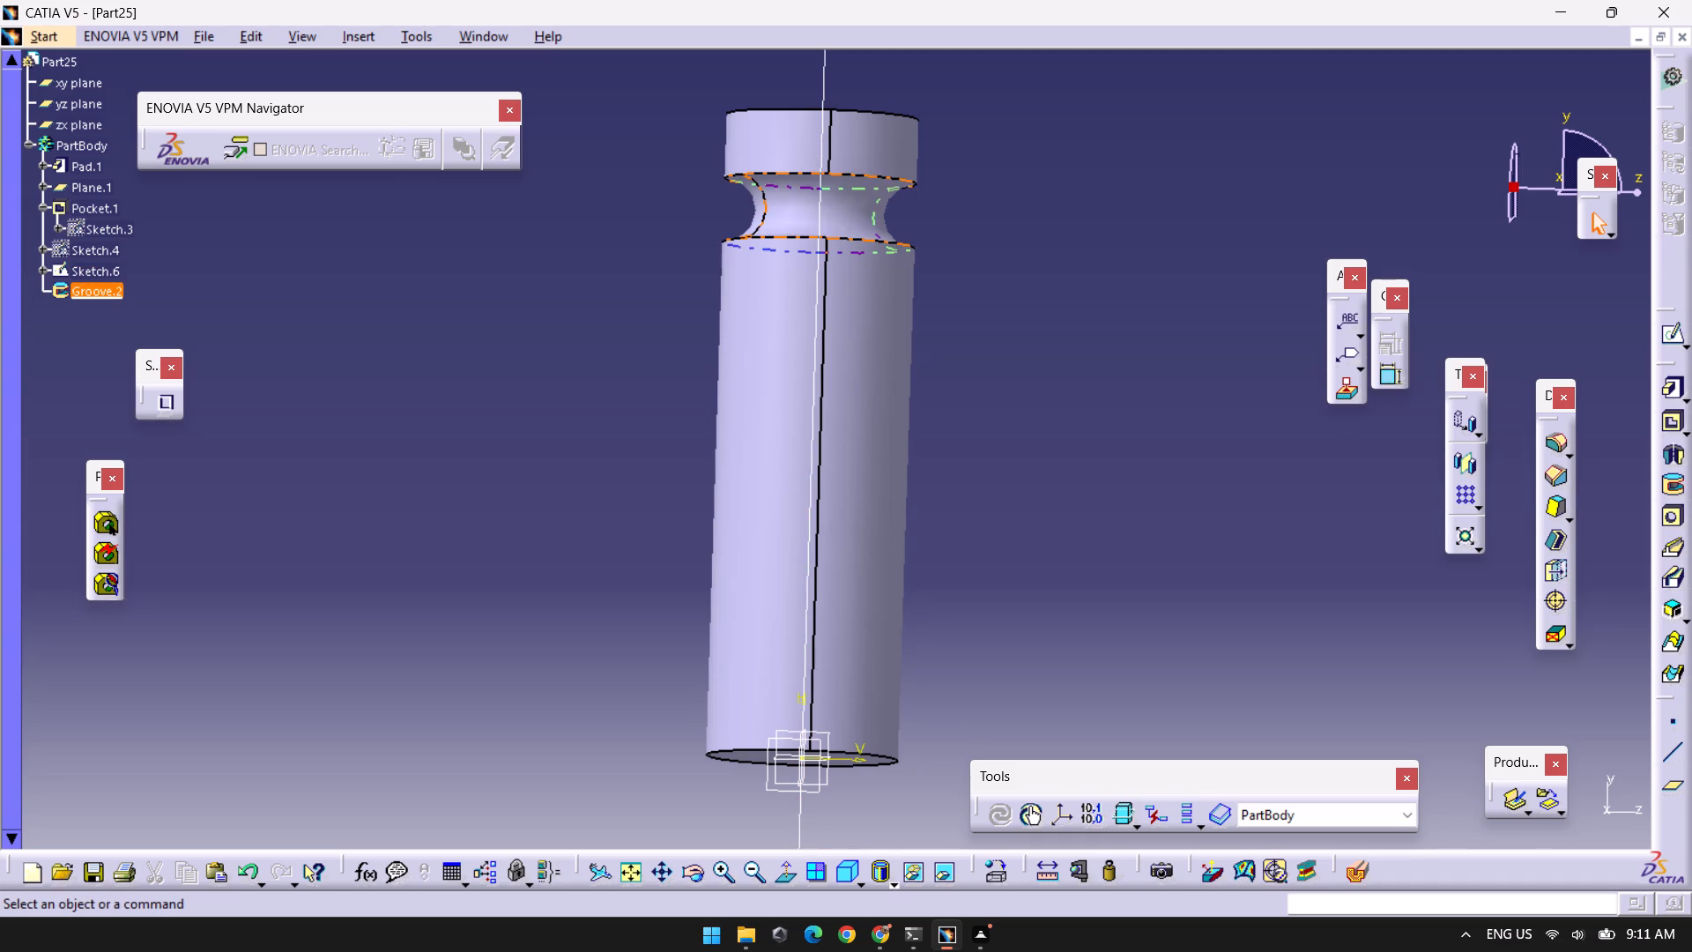
Reopen the groove's definition to check its angle limits, profile and axis selections.
left_click(88, 271)
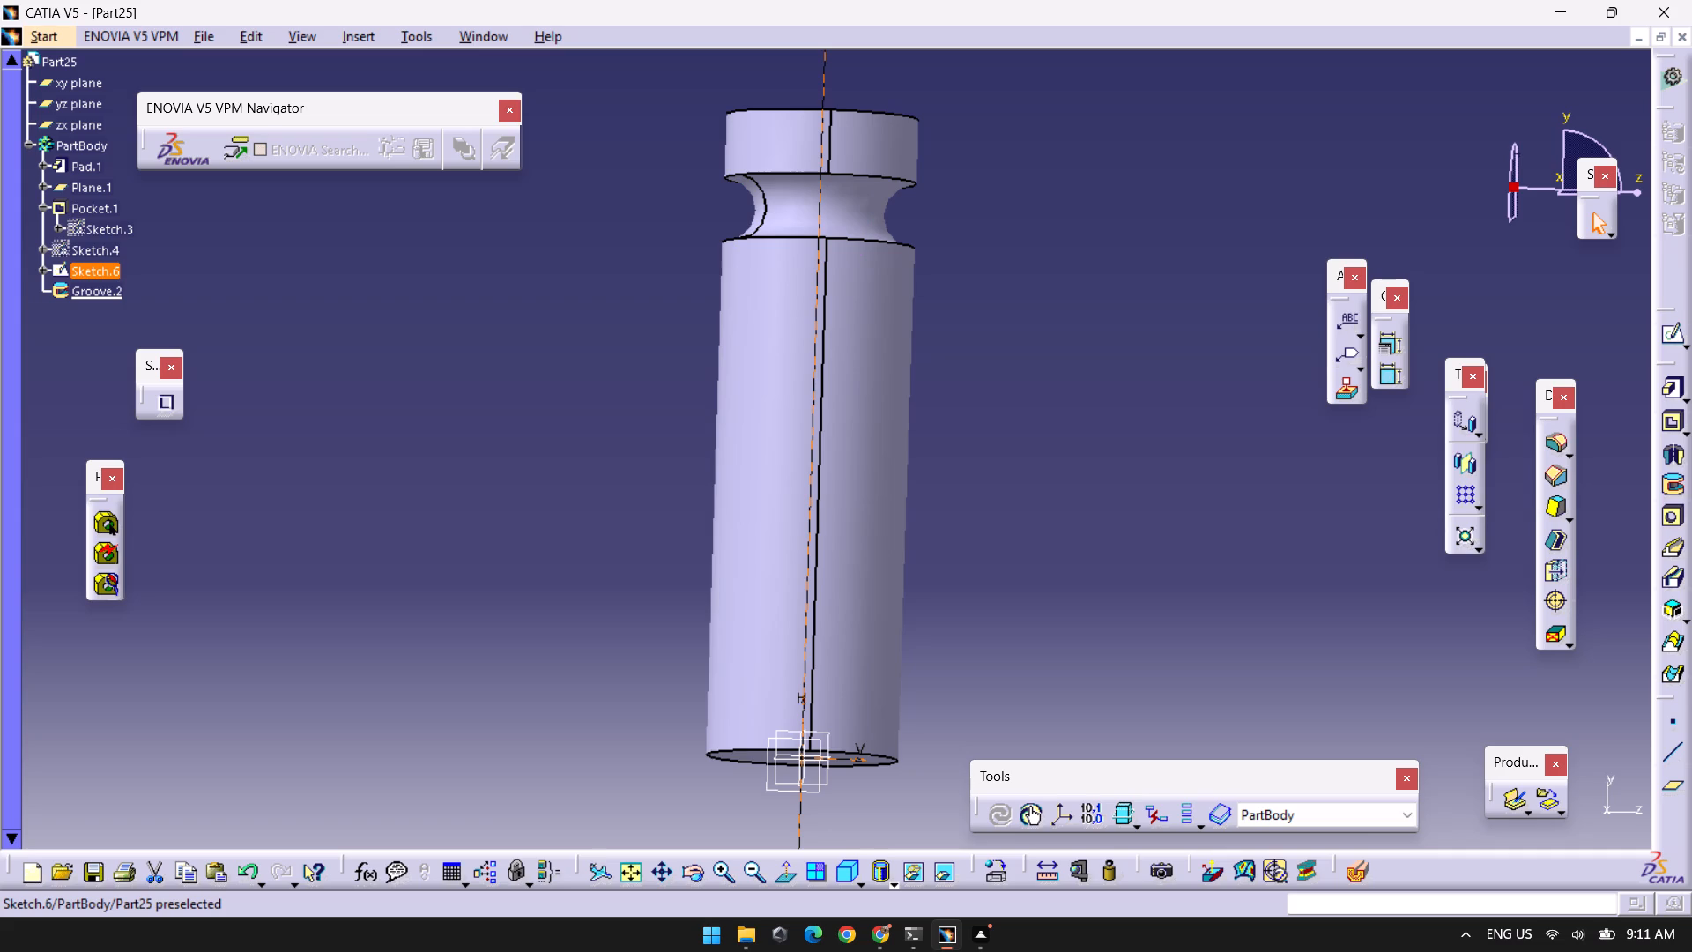
left_click(93, 284)
double_click(95, 292)
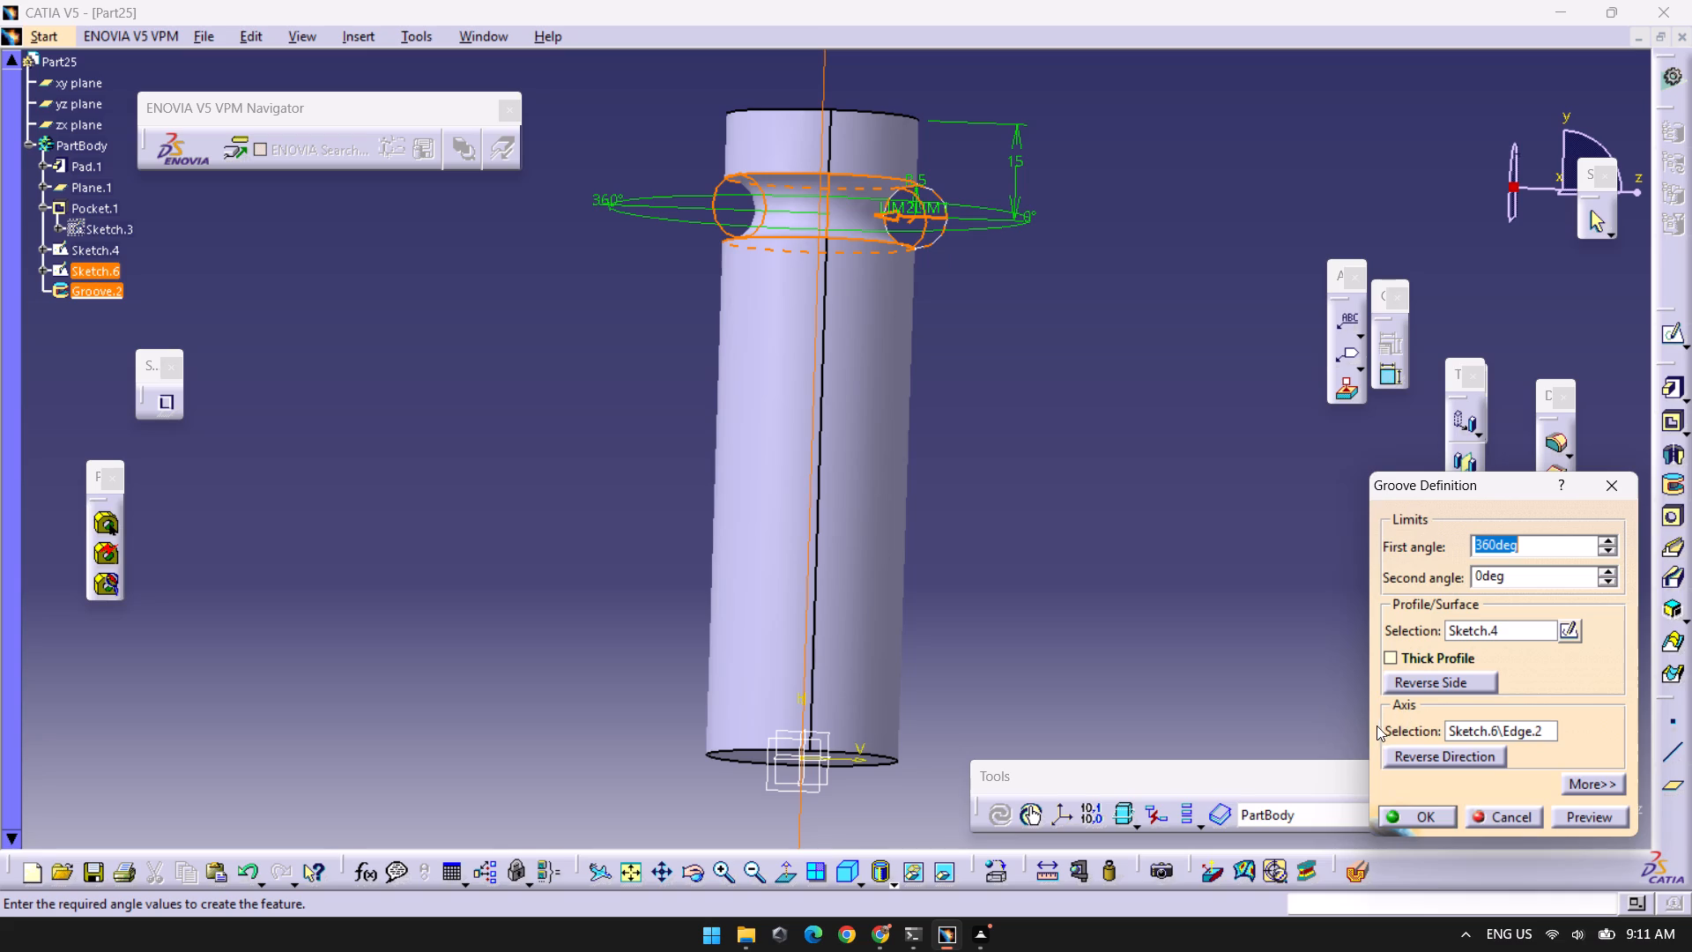
left_click(1419, 813)
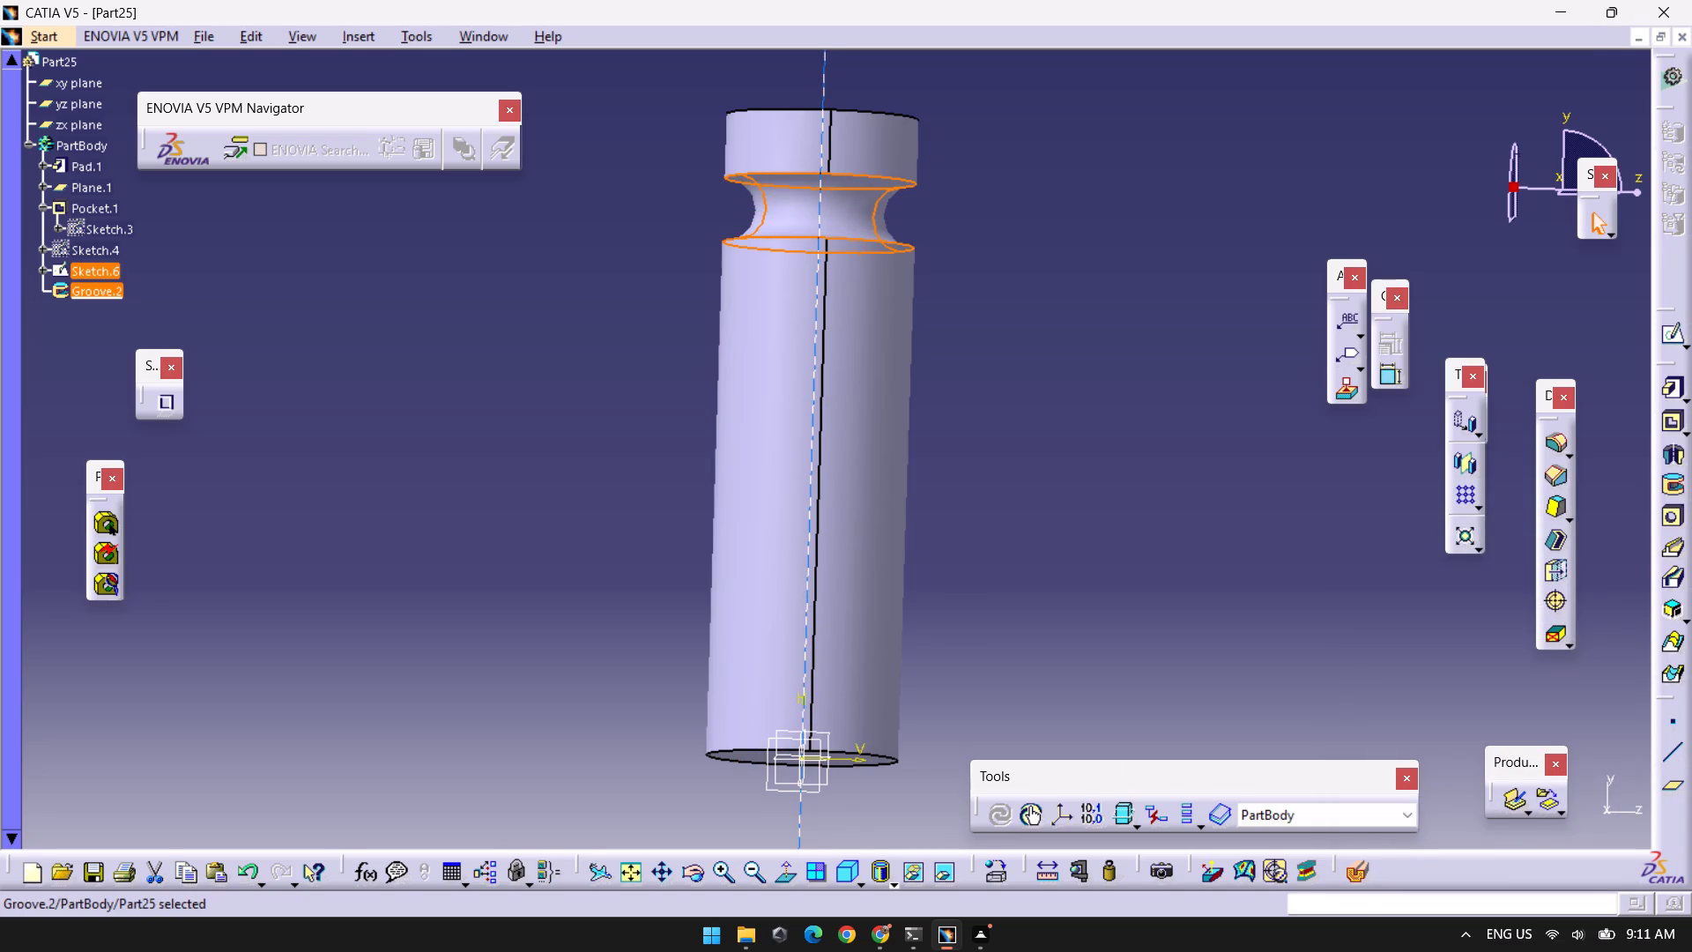
Delete the centreline line of Sketch.6 with Delete all children turned off, so the dependent groove is kept.
left_click(828, 75)
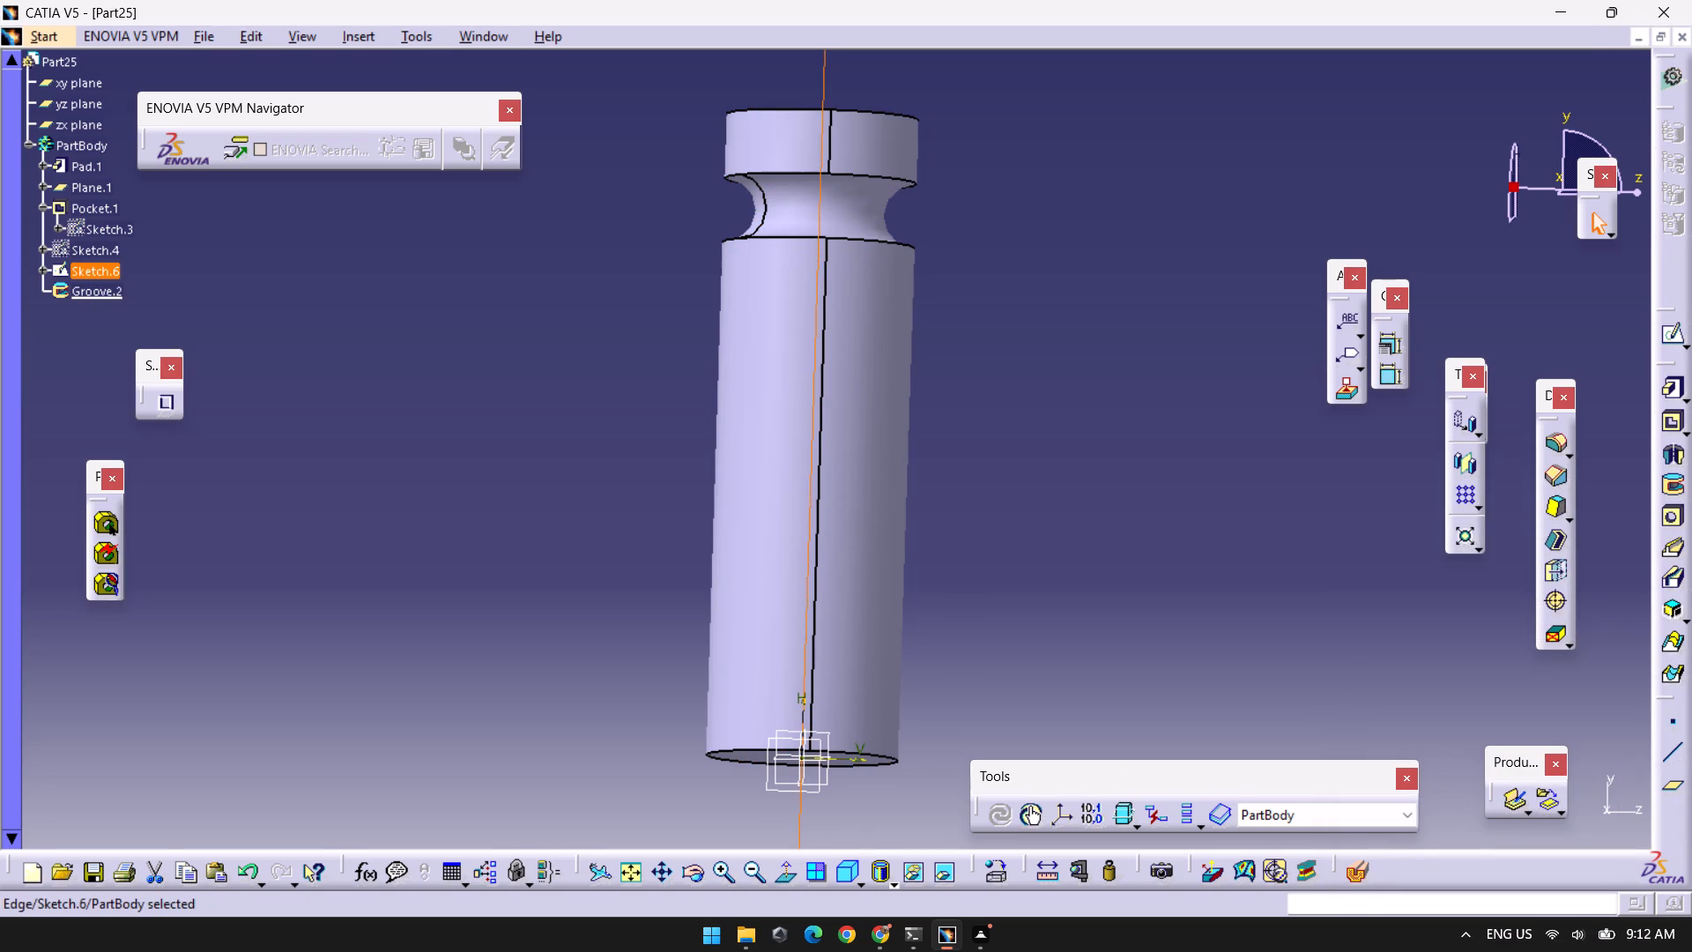
key("Delete")
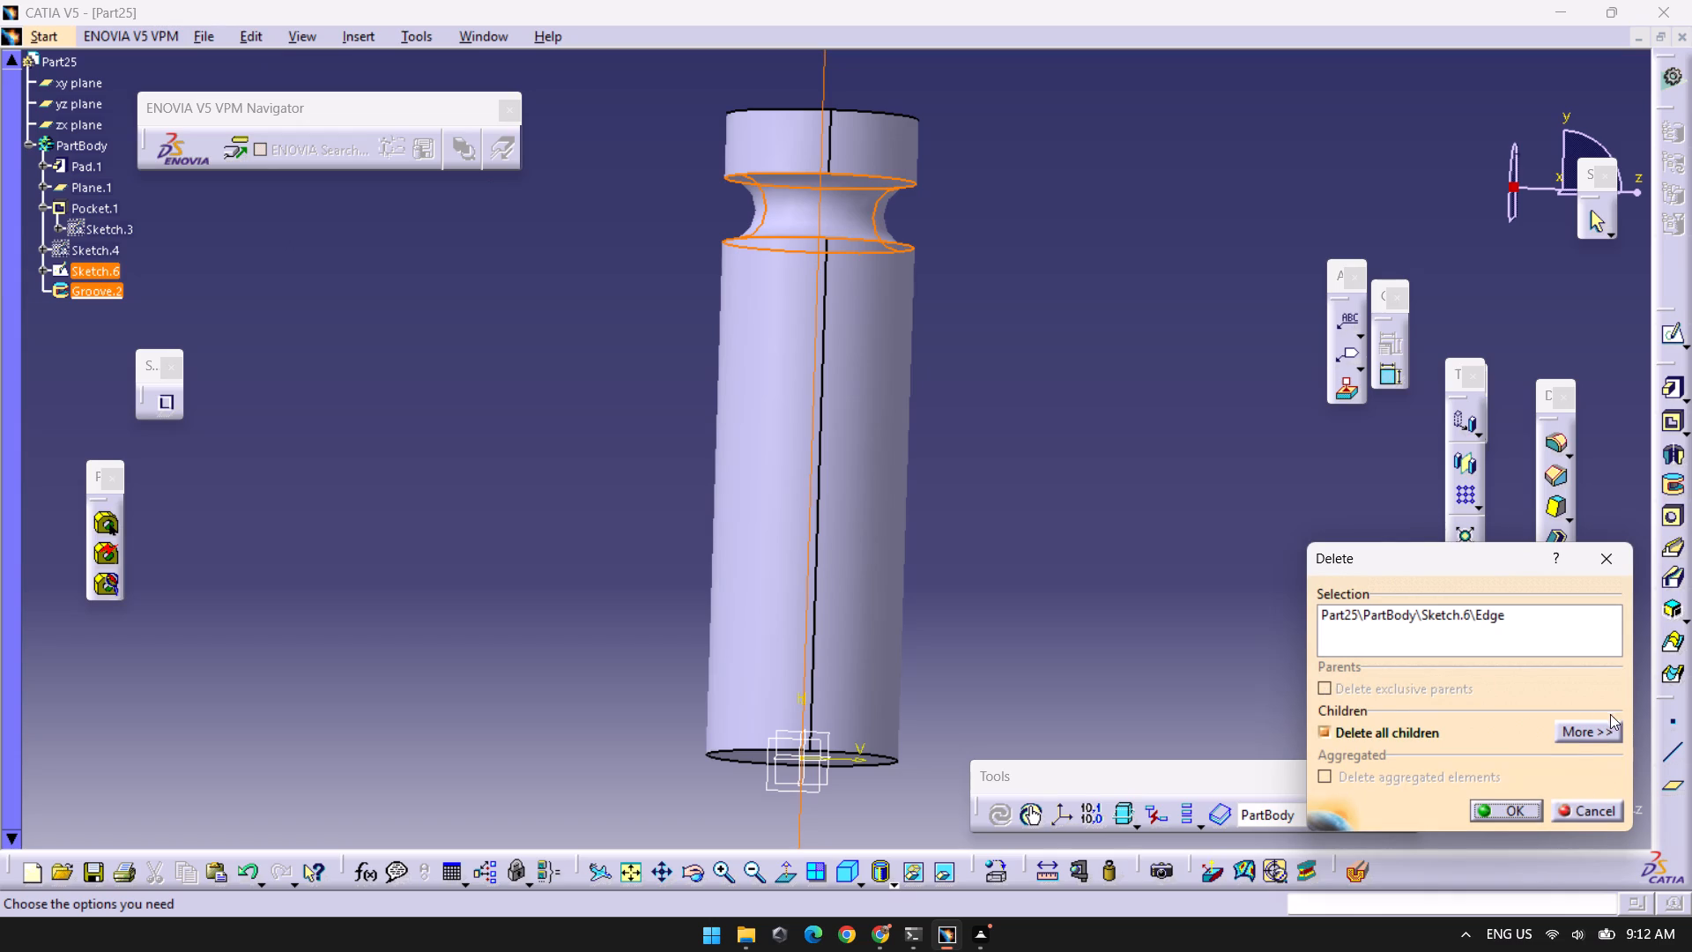
left_click(1590, 731)
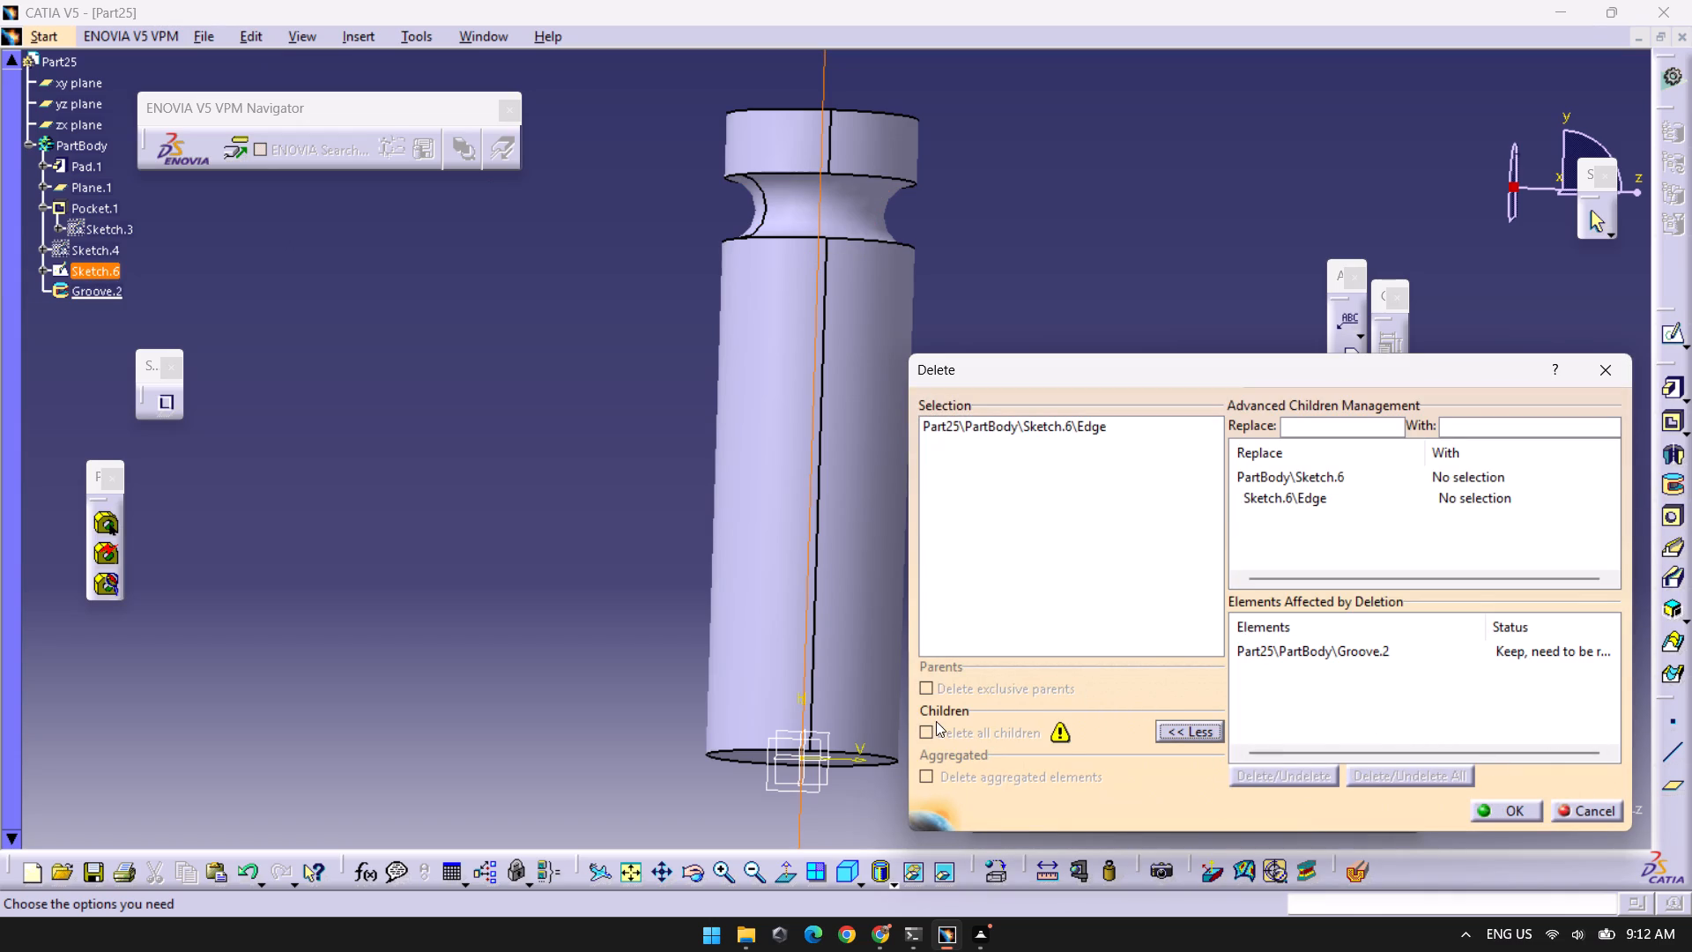
left_click(1184, 727)
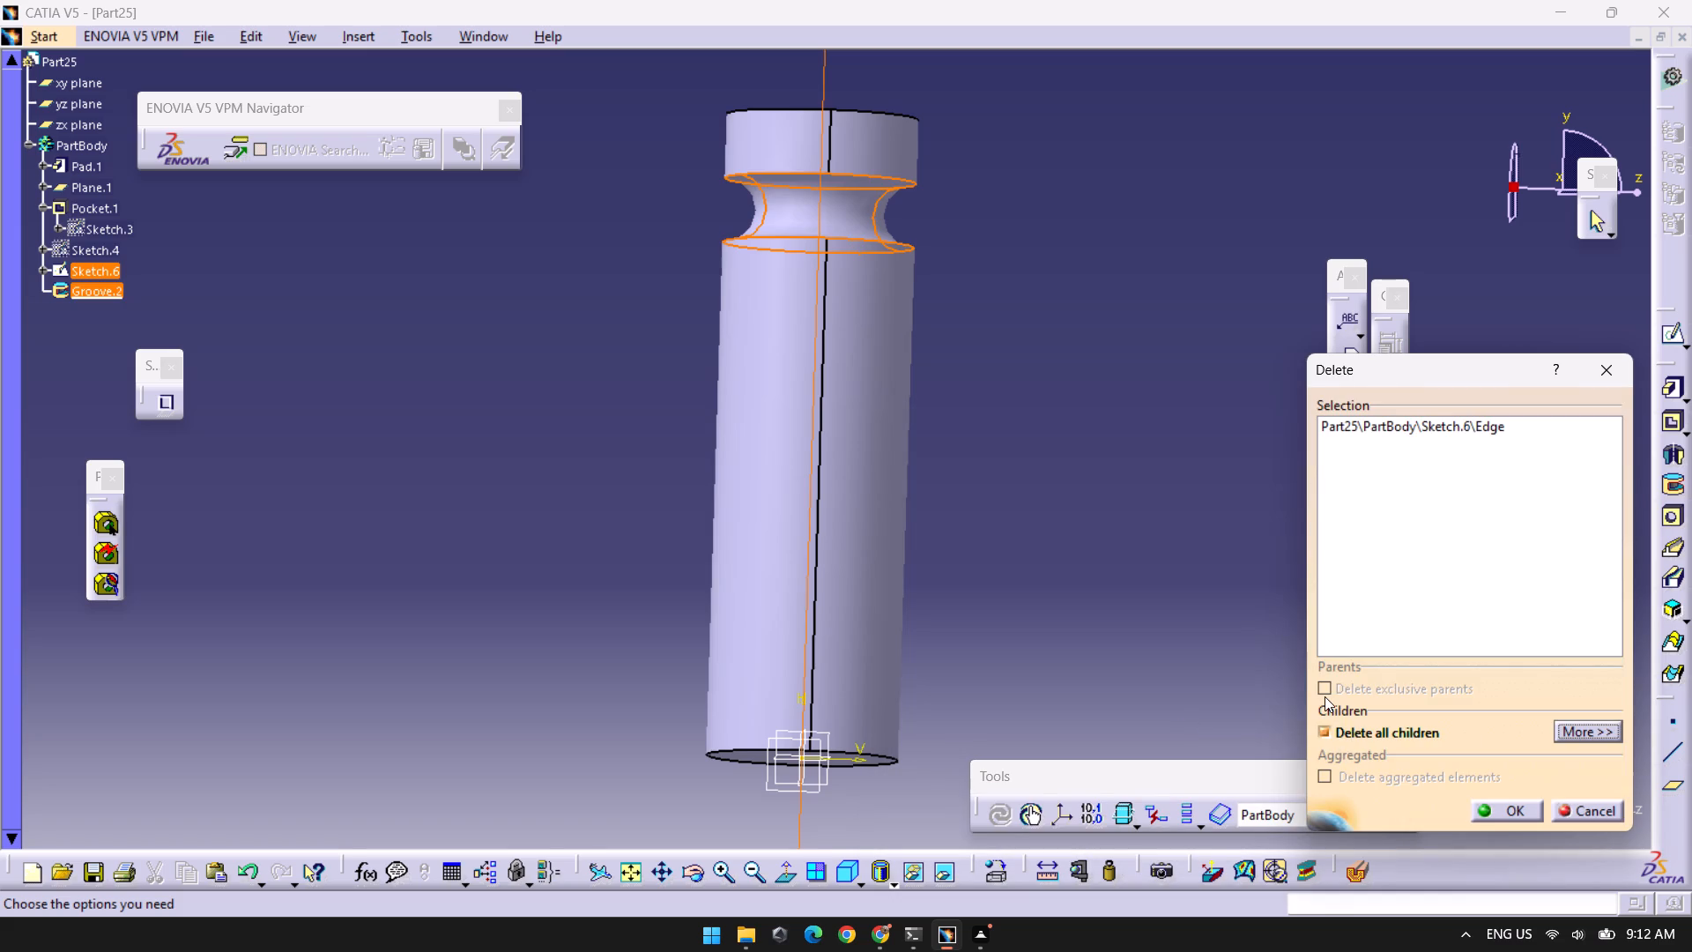
left_click(1325, 696)
left_click(1324, 684)
left_click(1325, 729)
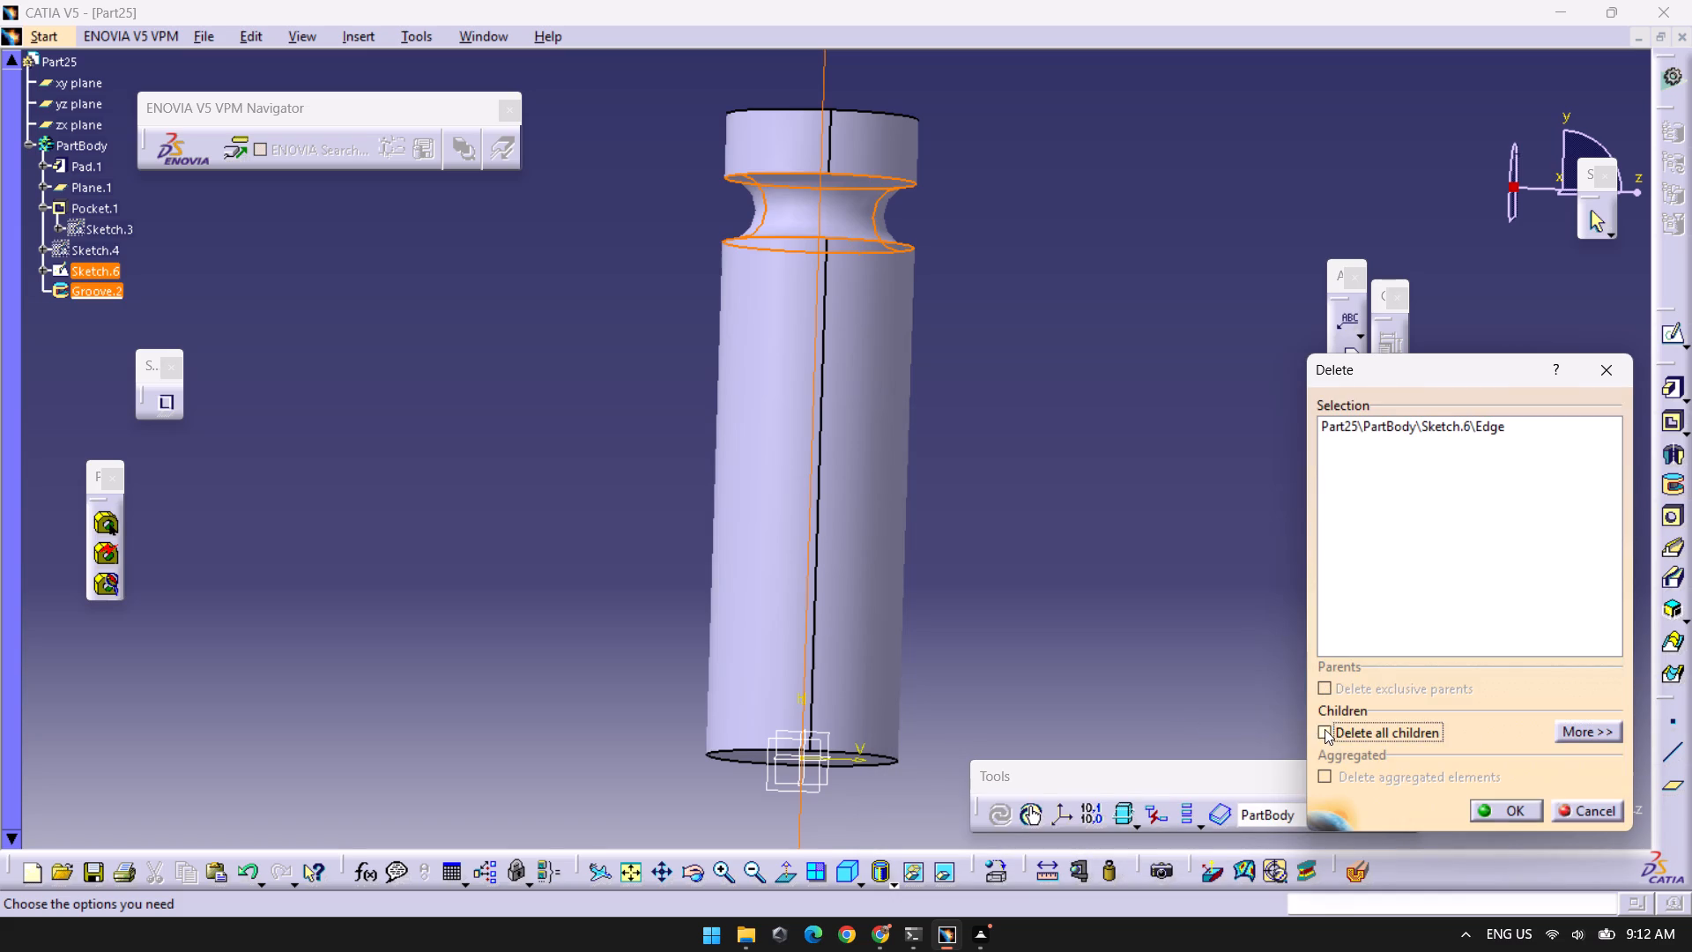
left_click(1532, 813)
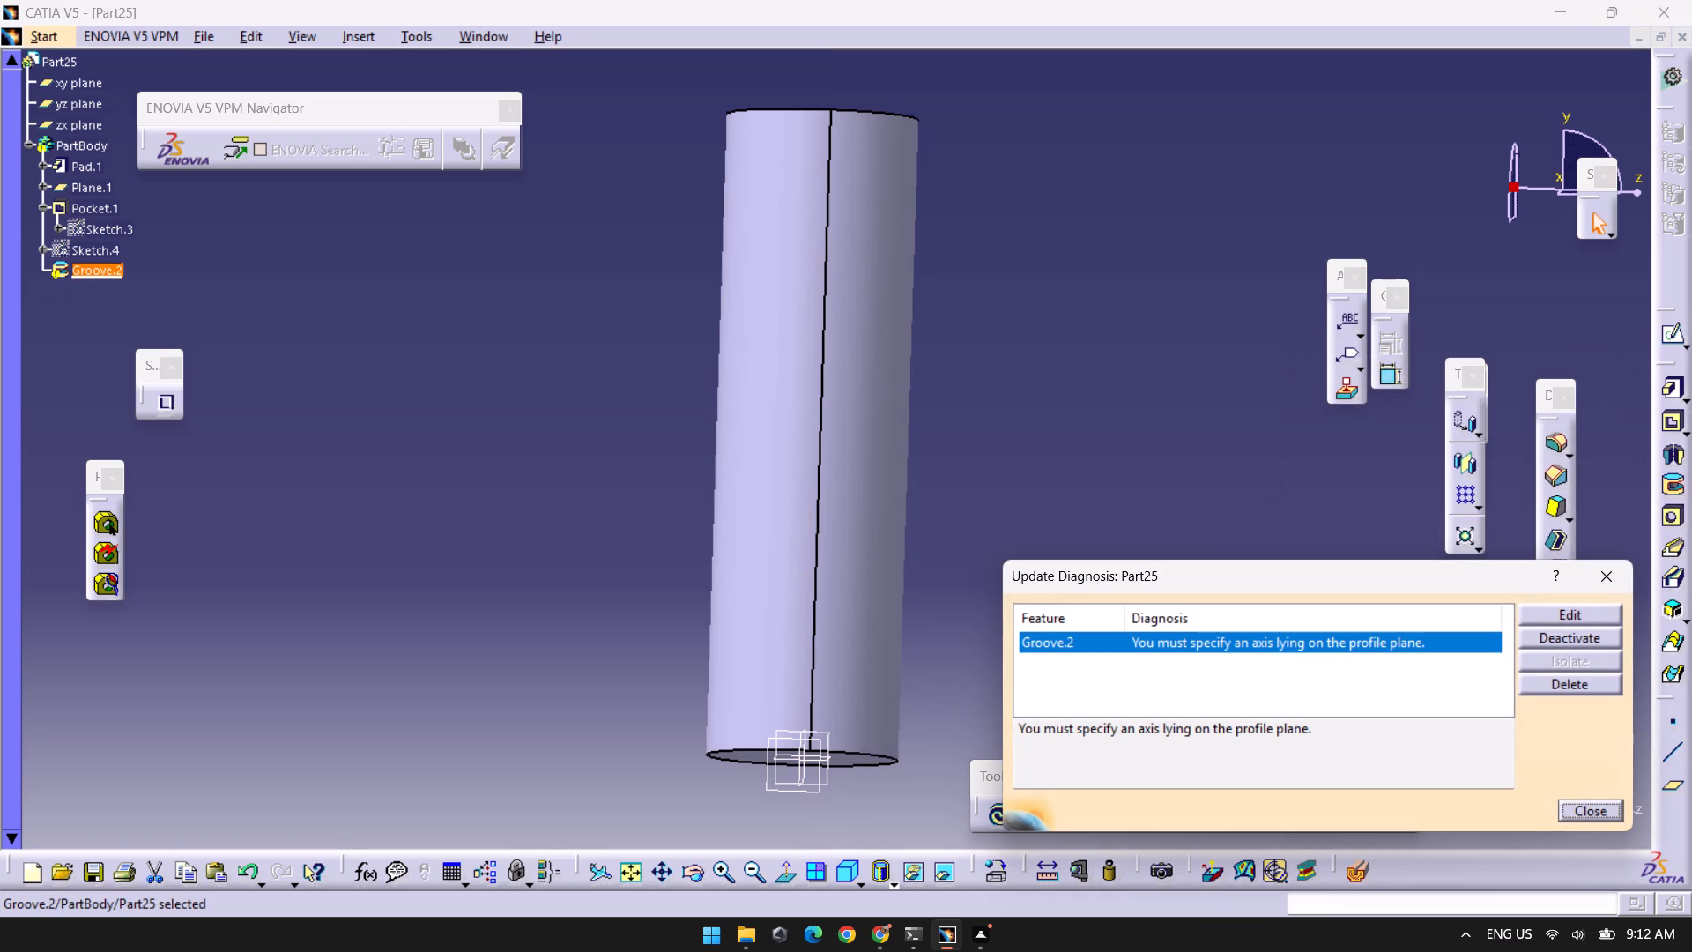
Delete the failed Groove.2 feature, keeping its profile Sketch.4.
left_click(1581, 685)
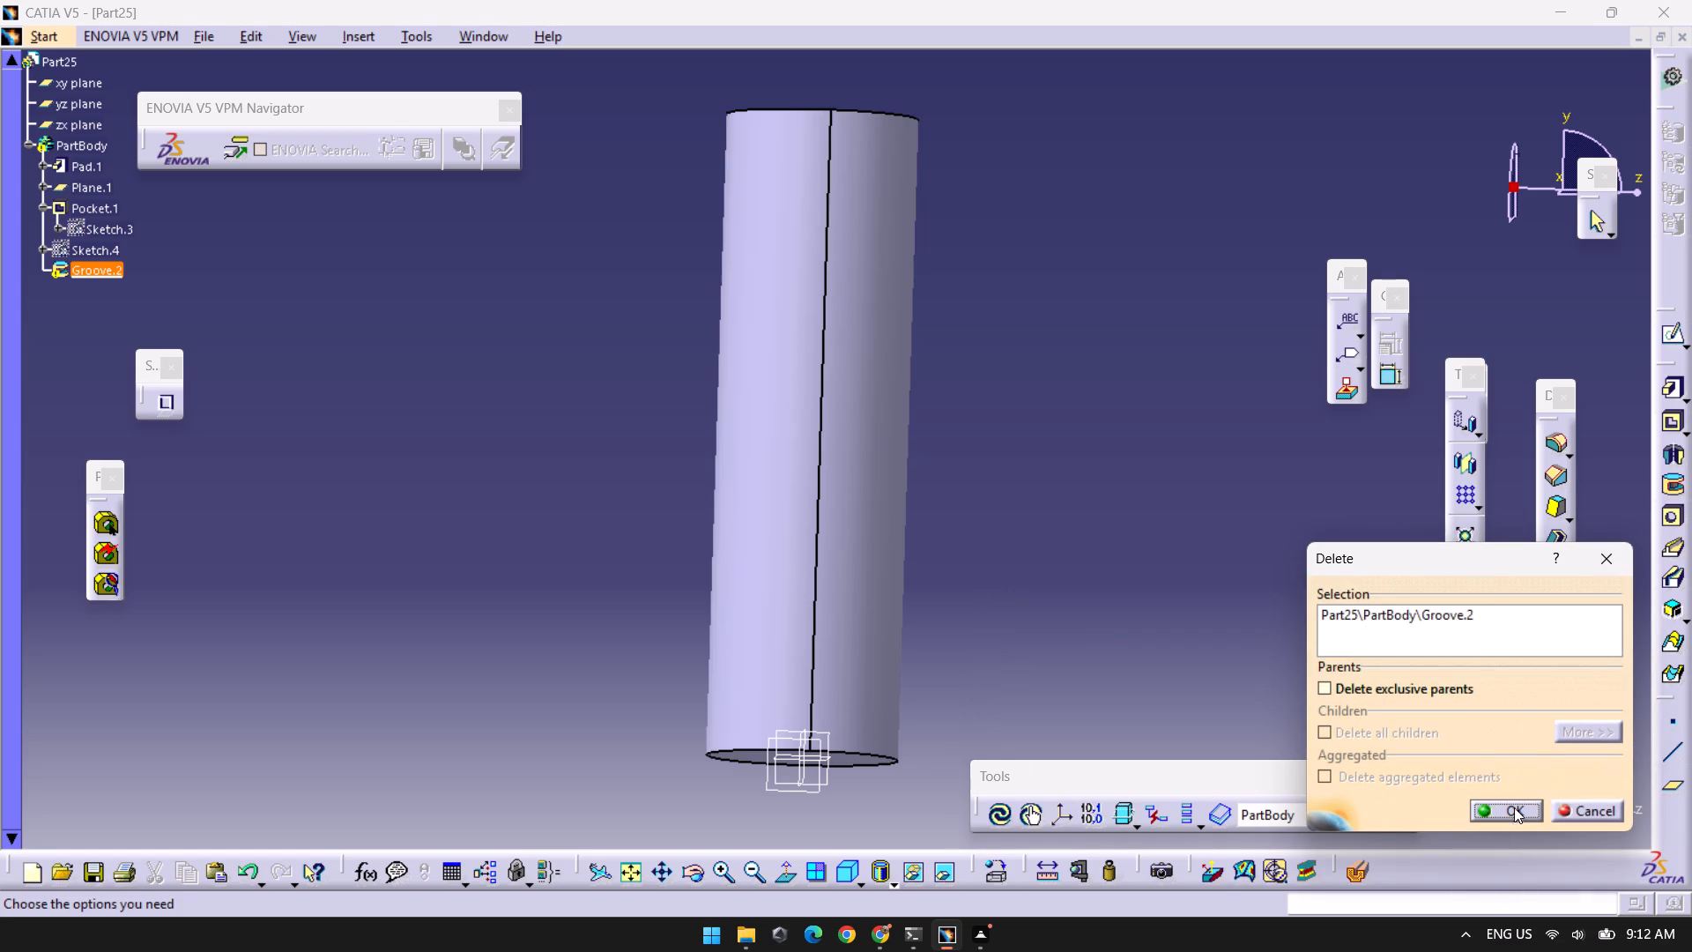
left_click(1514, 807)
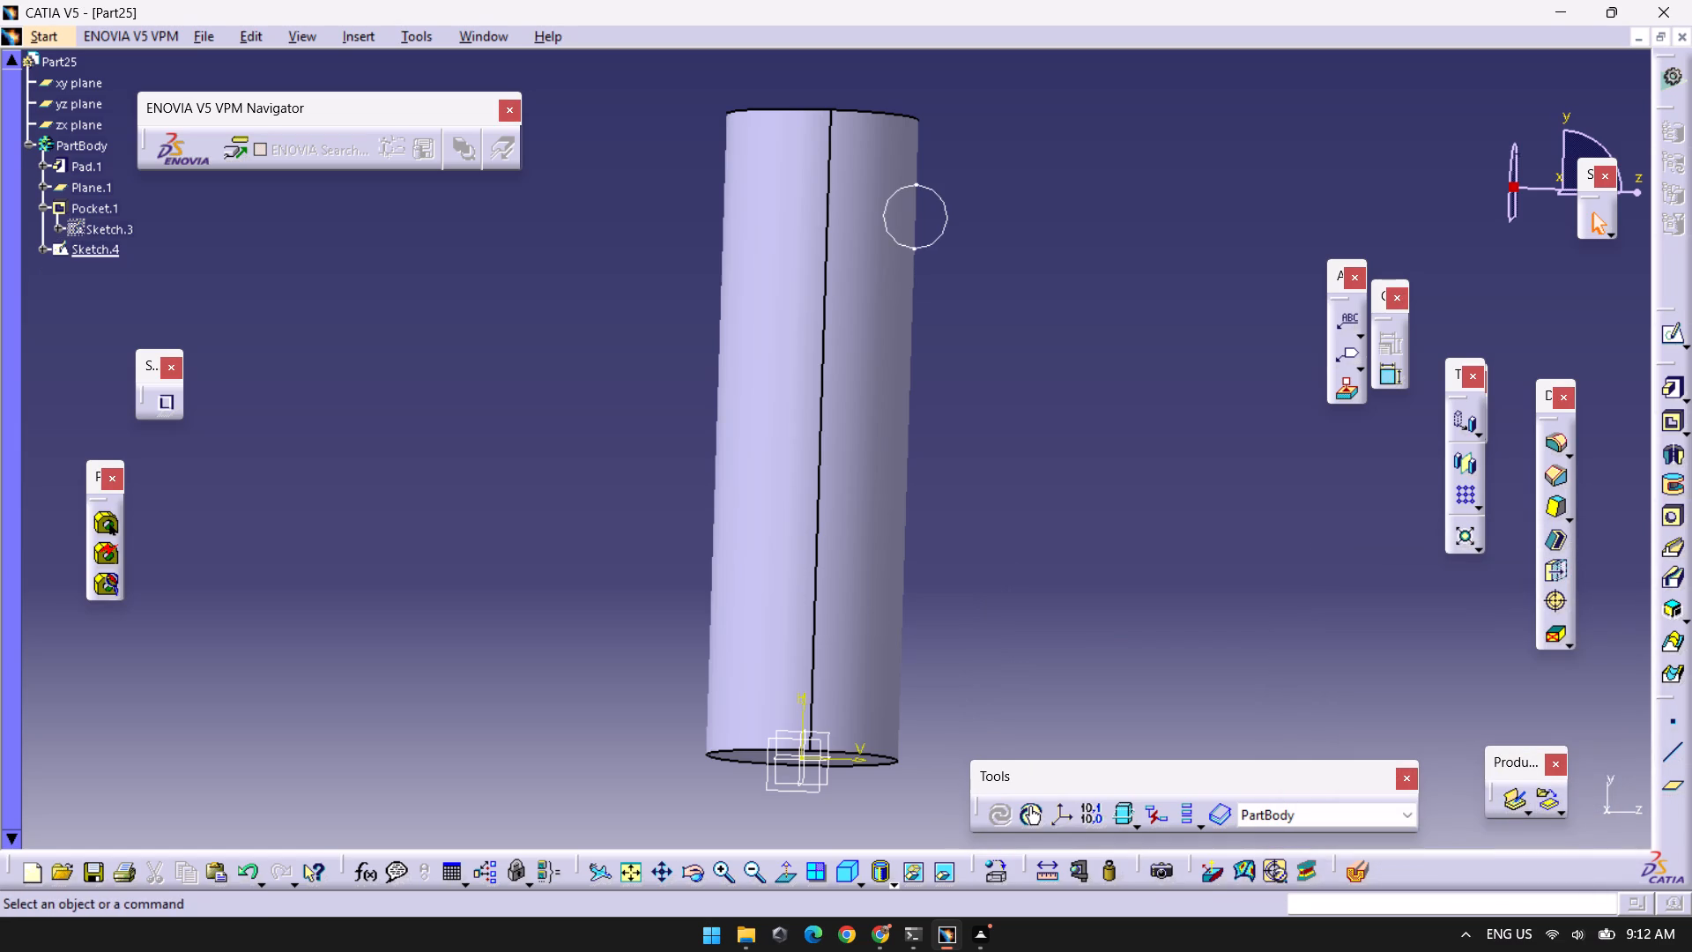
Create a 360° Groove with the circle in Sketch.4 as profile and the shaft's own cylindrical axis as axis.
left_click(1666, 487)
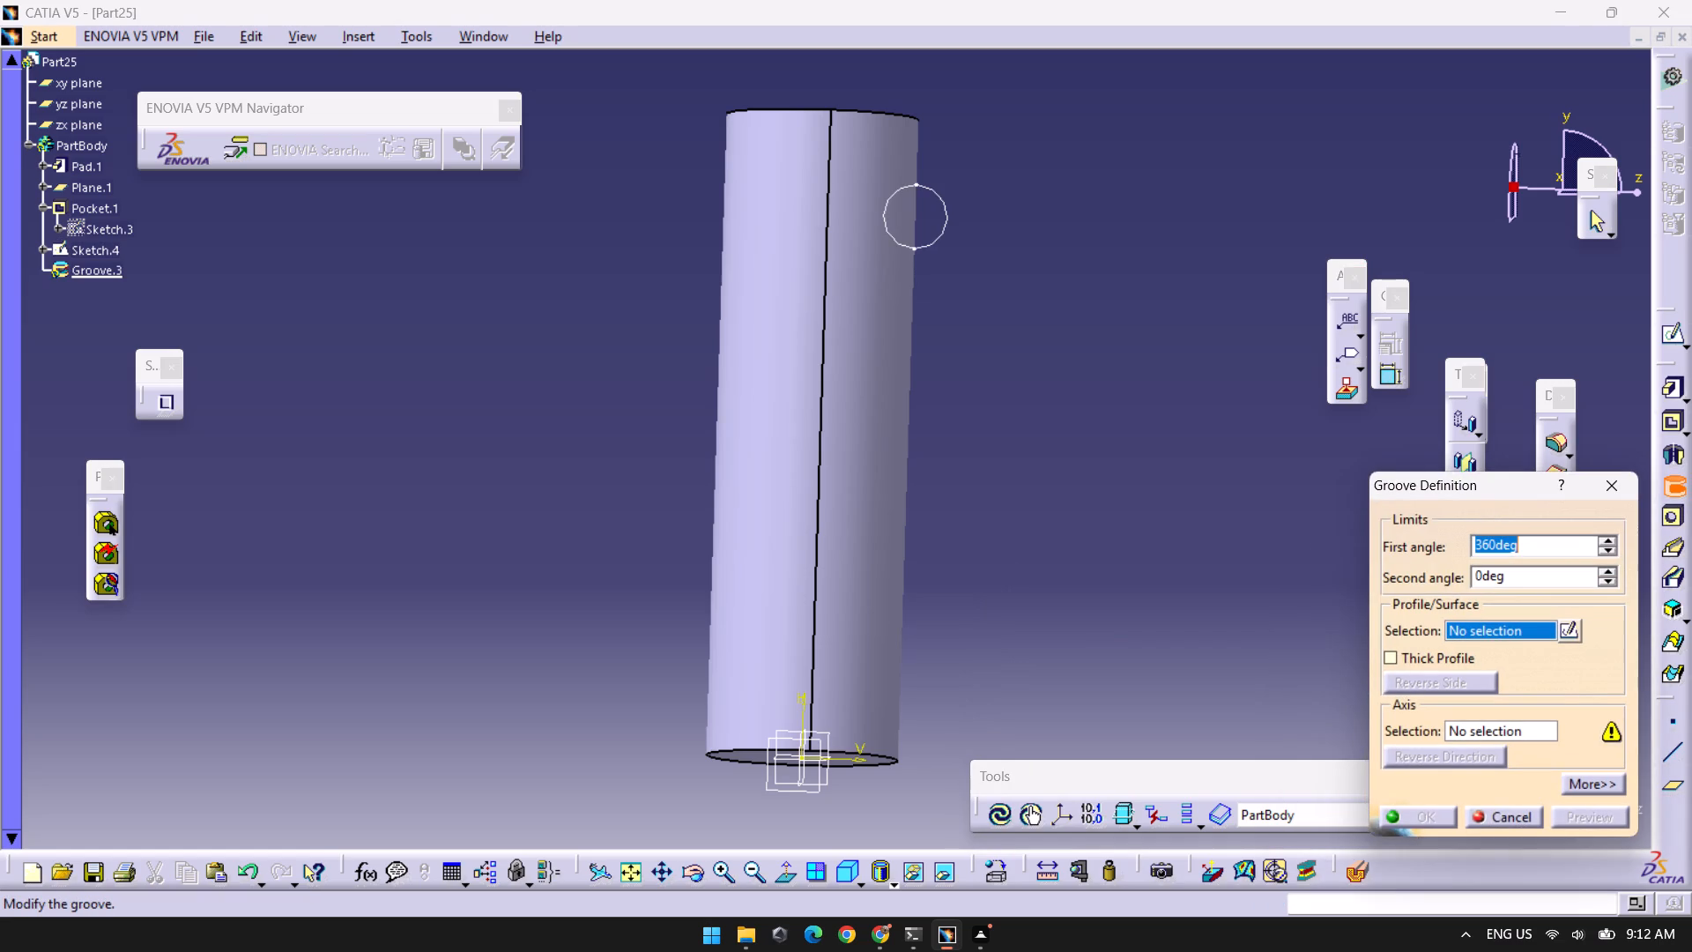
left_click(936, 234)
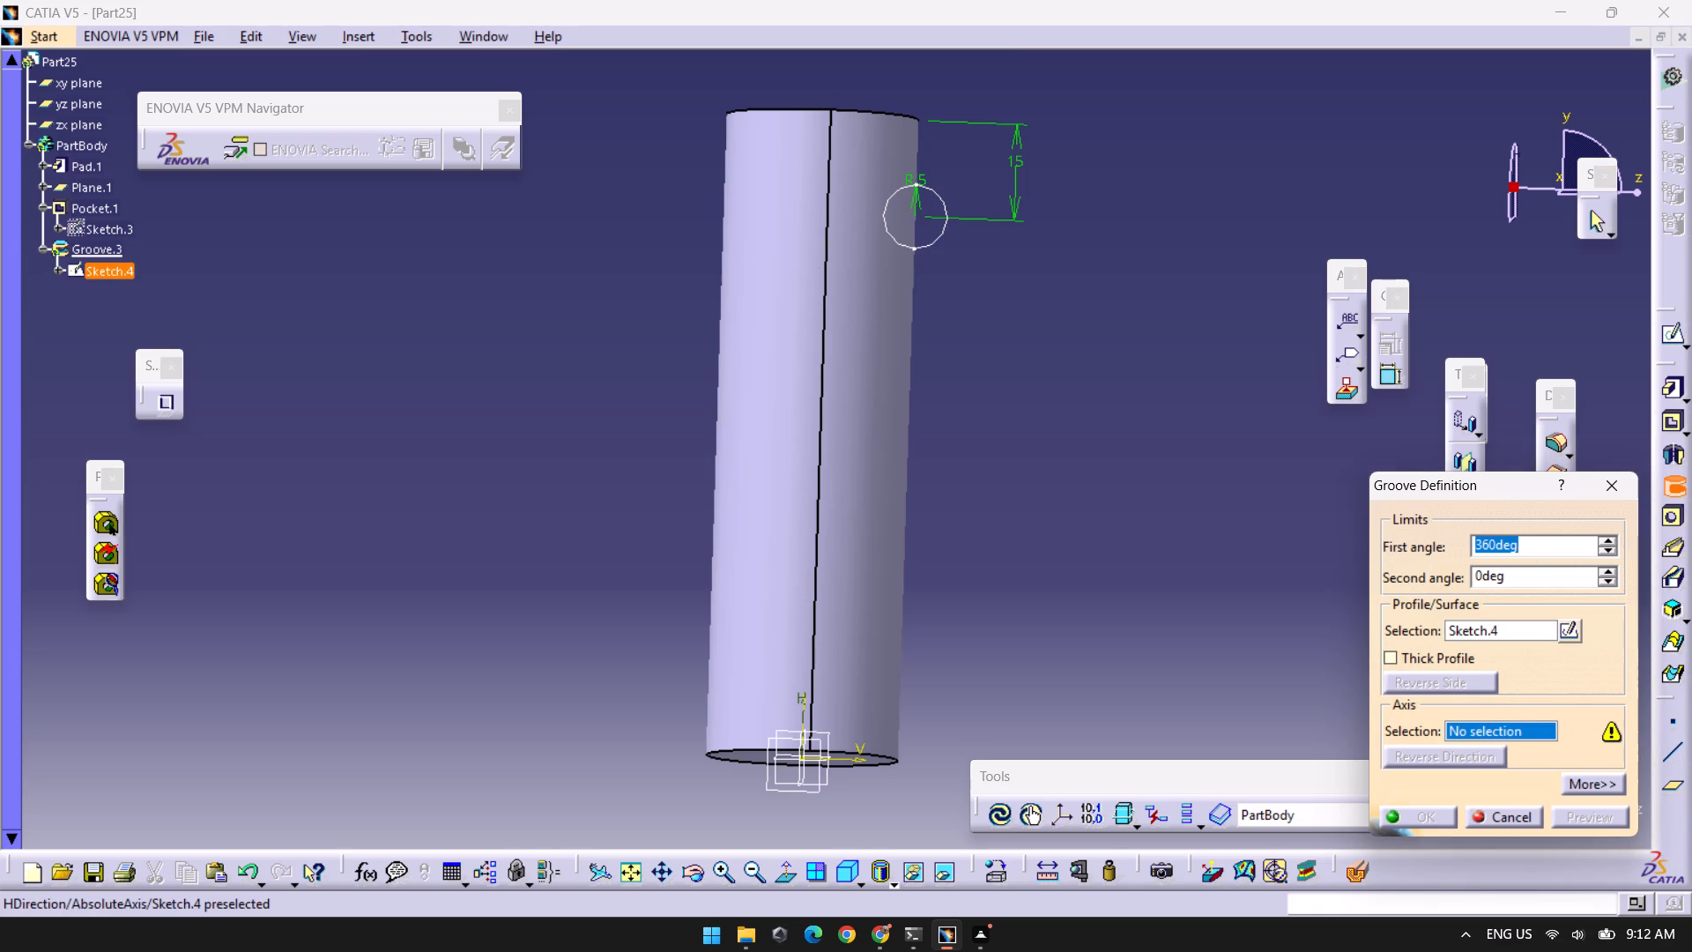
left_click(813, 713)
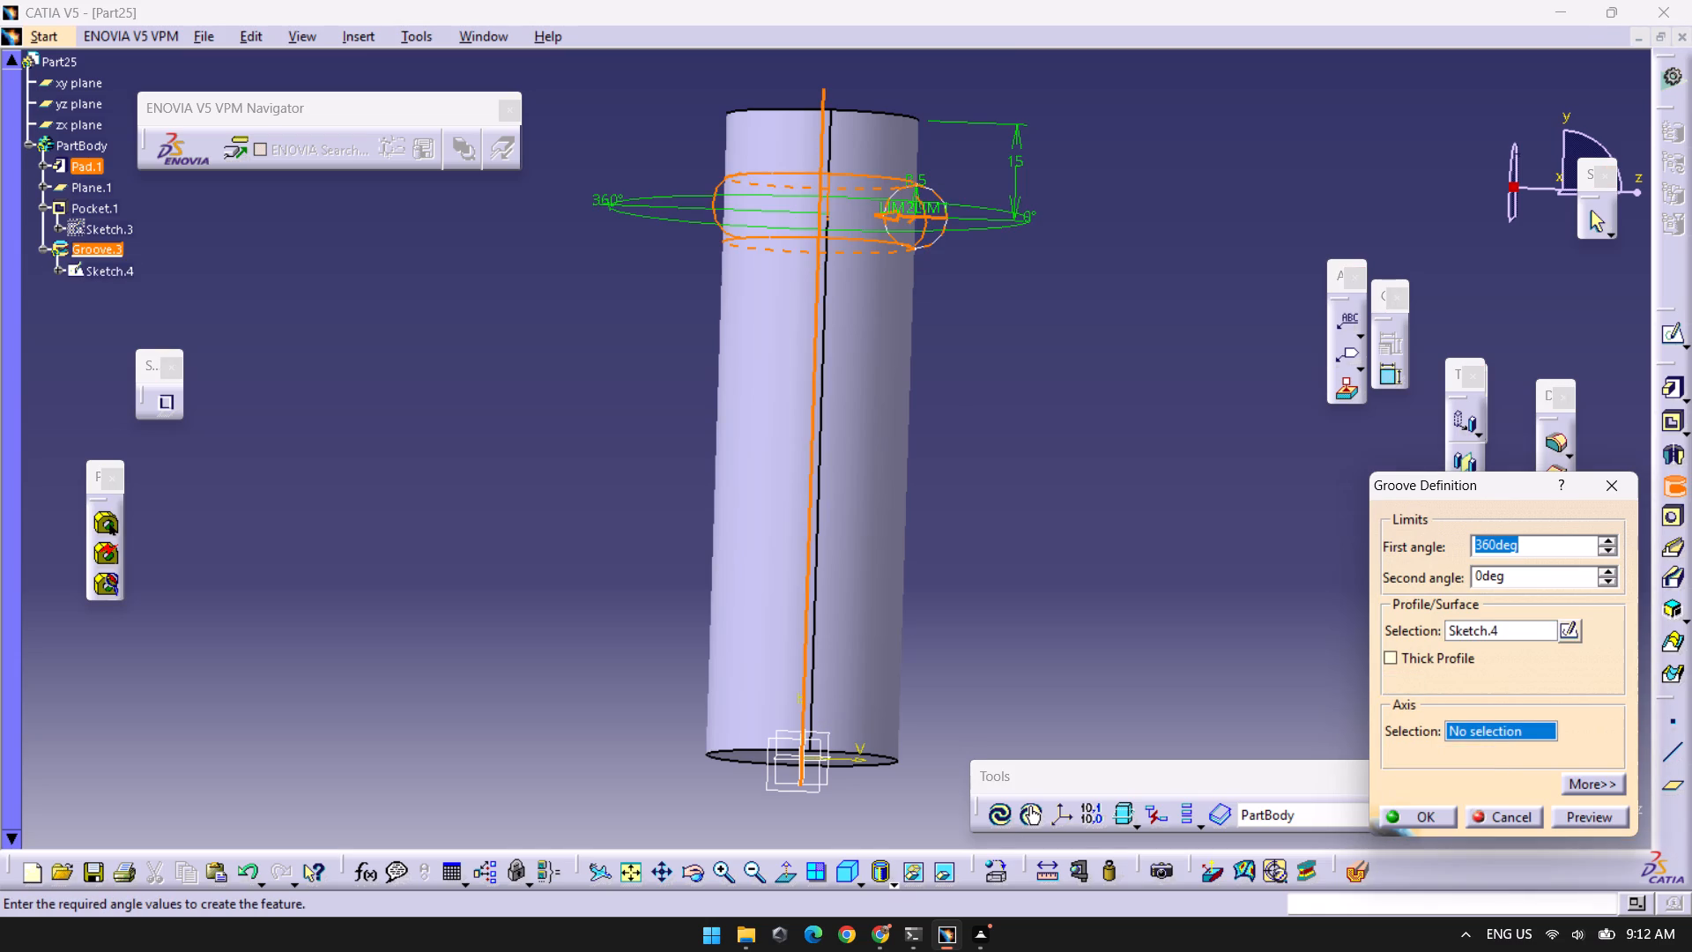
left_click(1414, 814)
left_click(1065, 390)
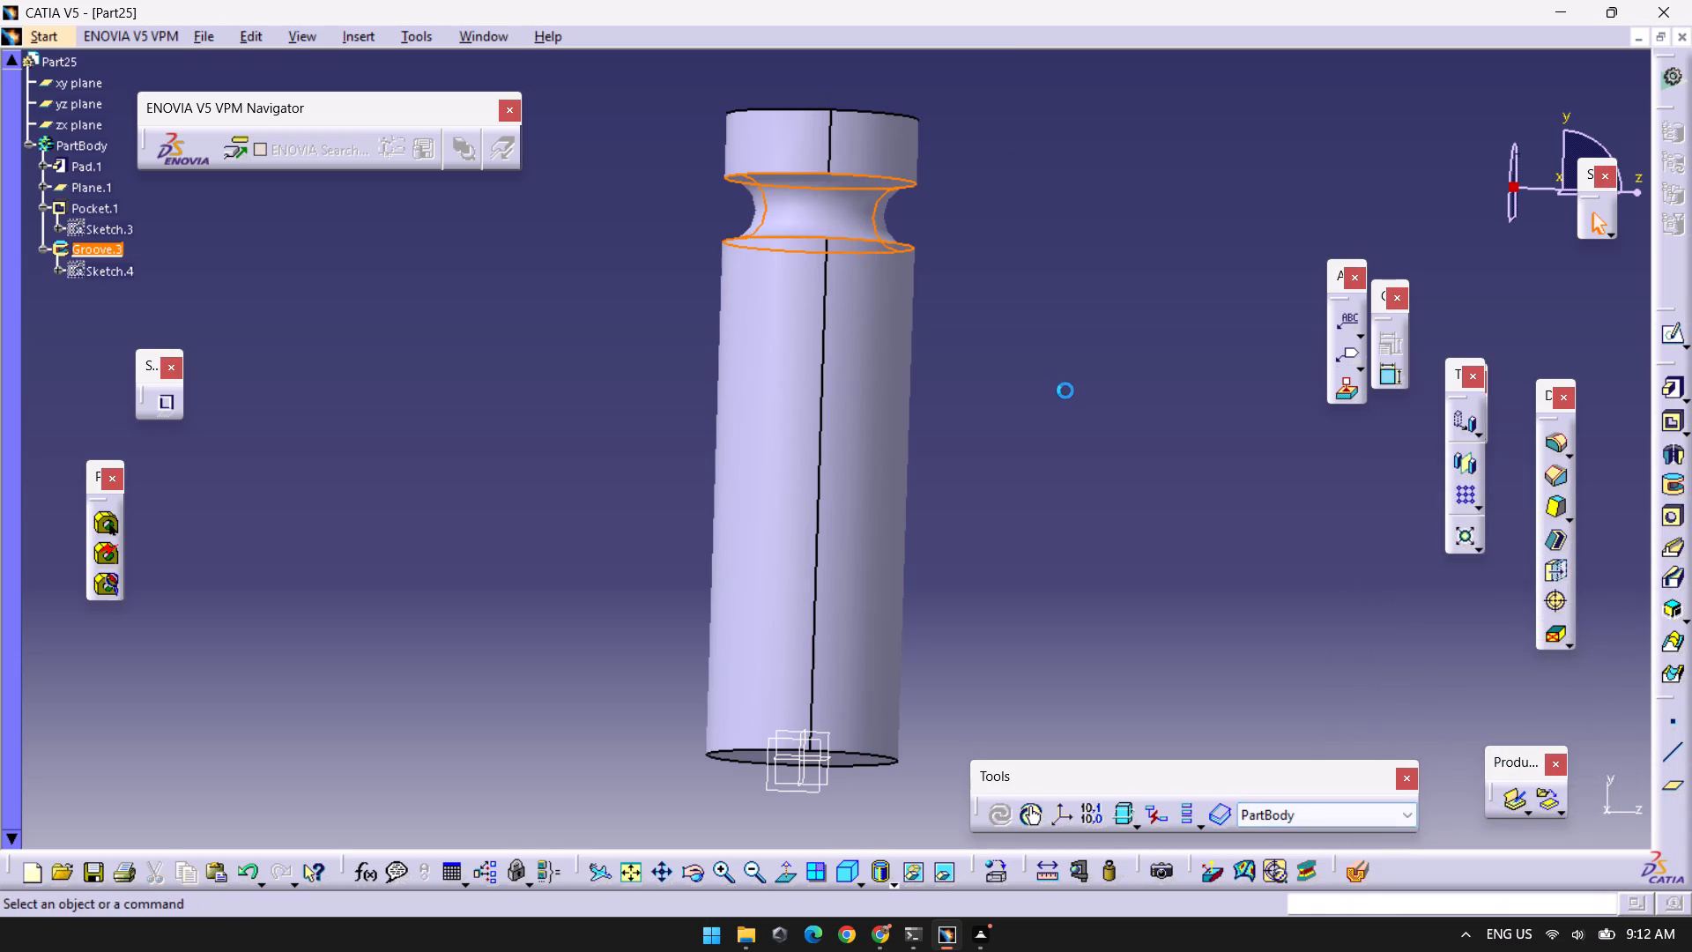
Examine the finished shaft from all sides, including an isometric view, checking the keyway and the circular groove.
middle_click_drag(1023, 314, 638, 631)
right_click_drag(1023, 314, 638, 631)
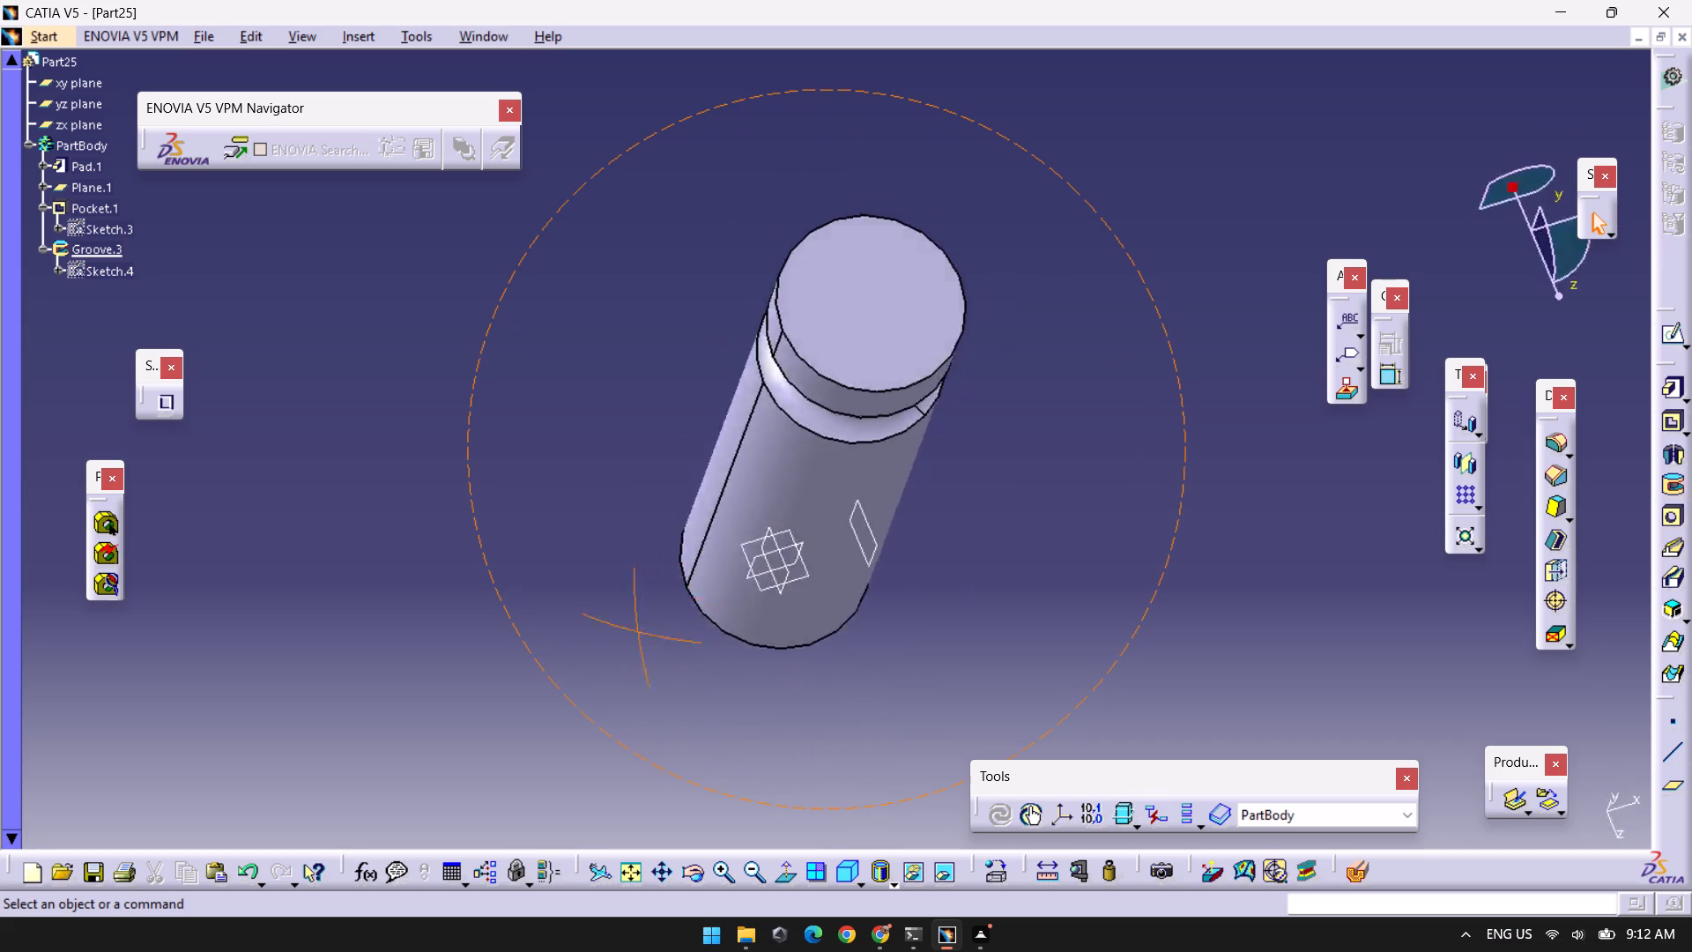
middle_click_drag(638, 631, 810, 404)
right_click_drag(638, 631, 810, 404)
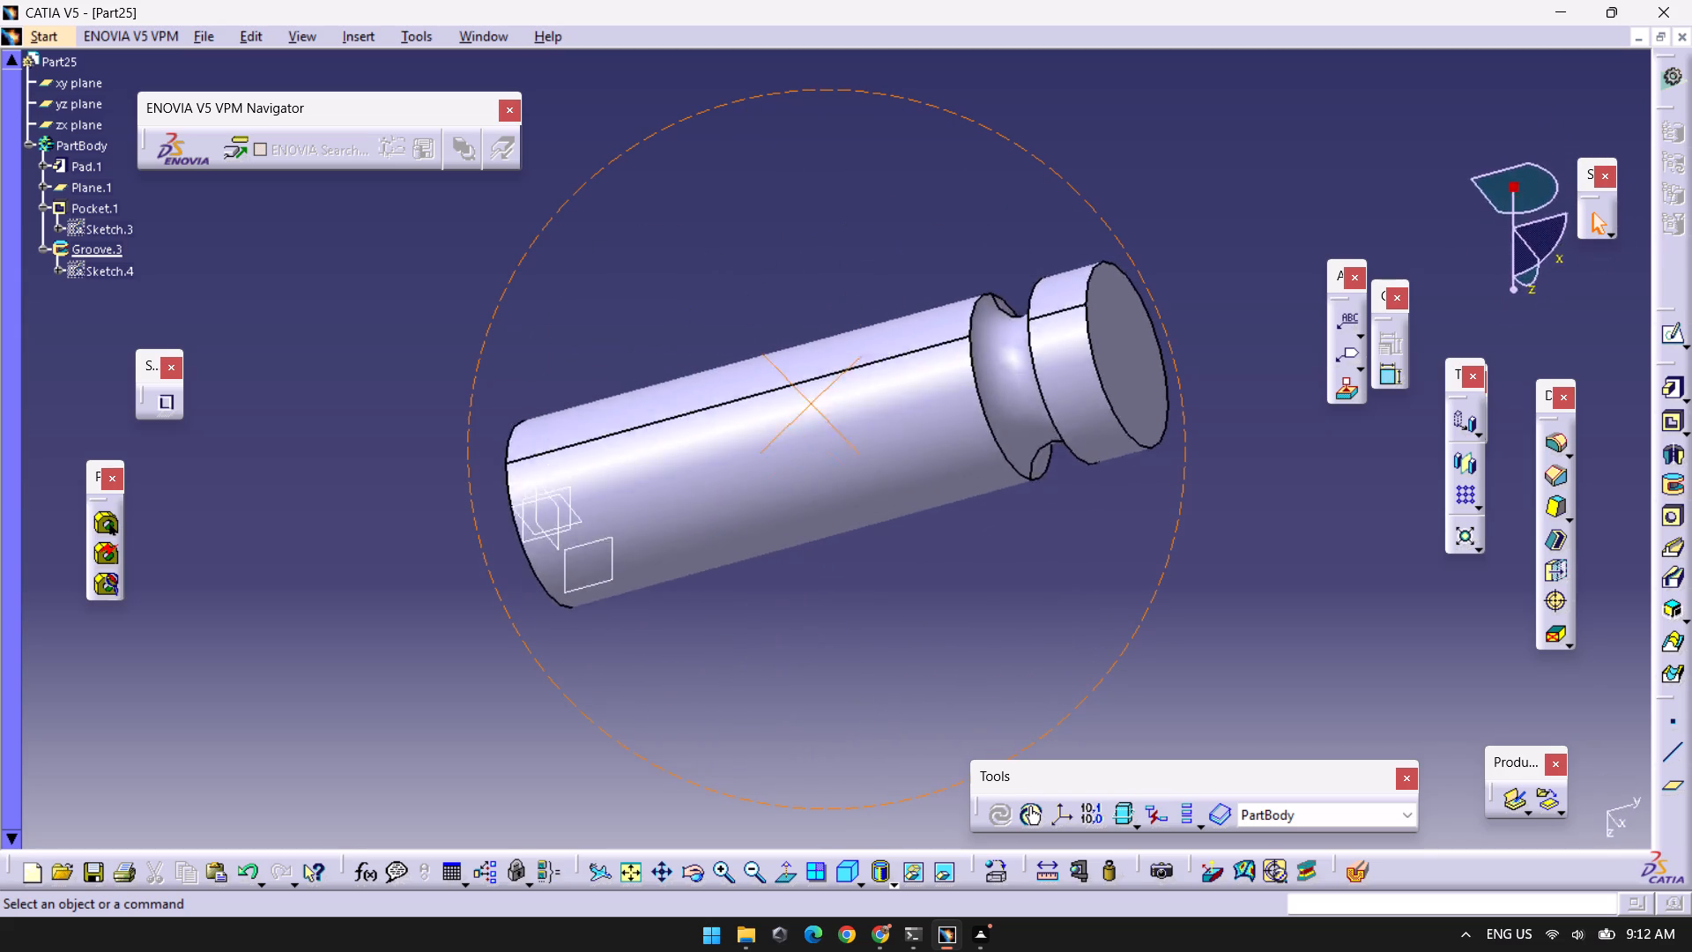
right_click_drag(810, 404, 802, 224)
middle_click_drag(810, 404, 802, 224)
left_click(842, 859)
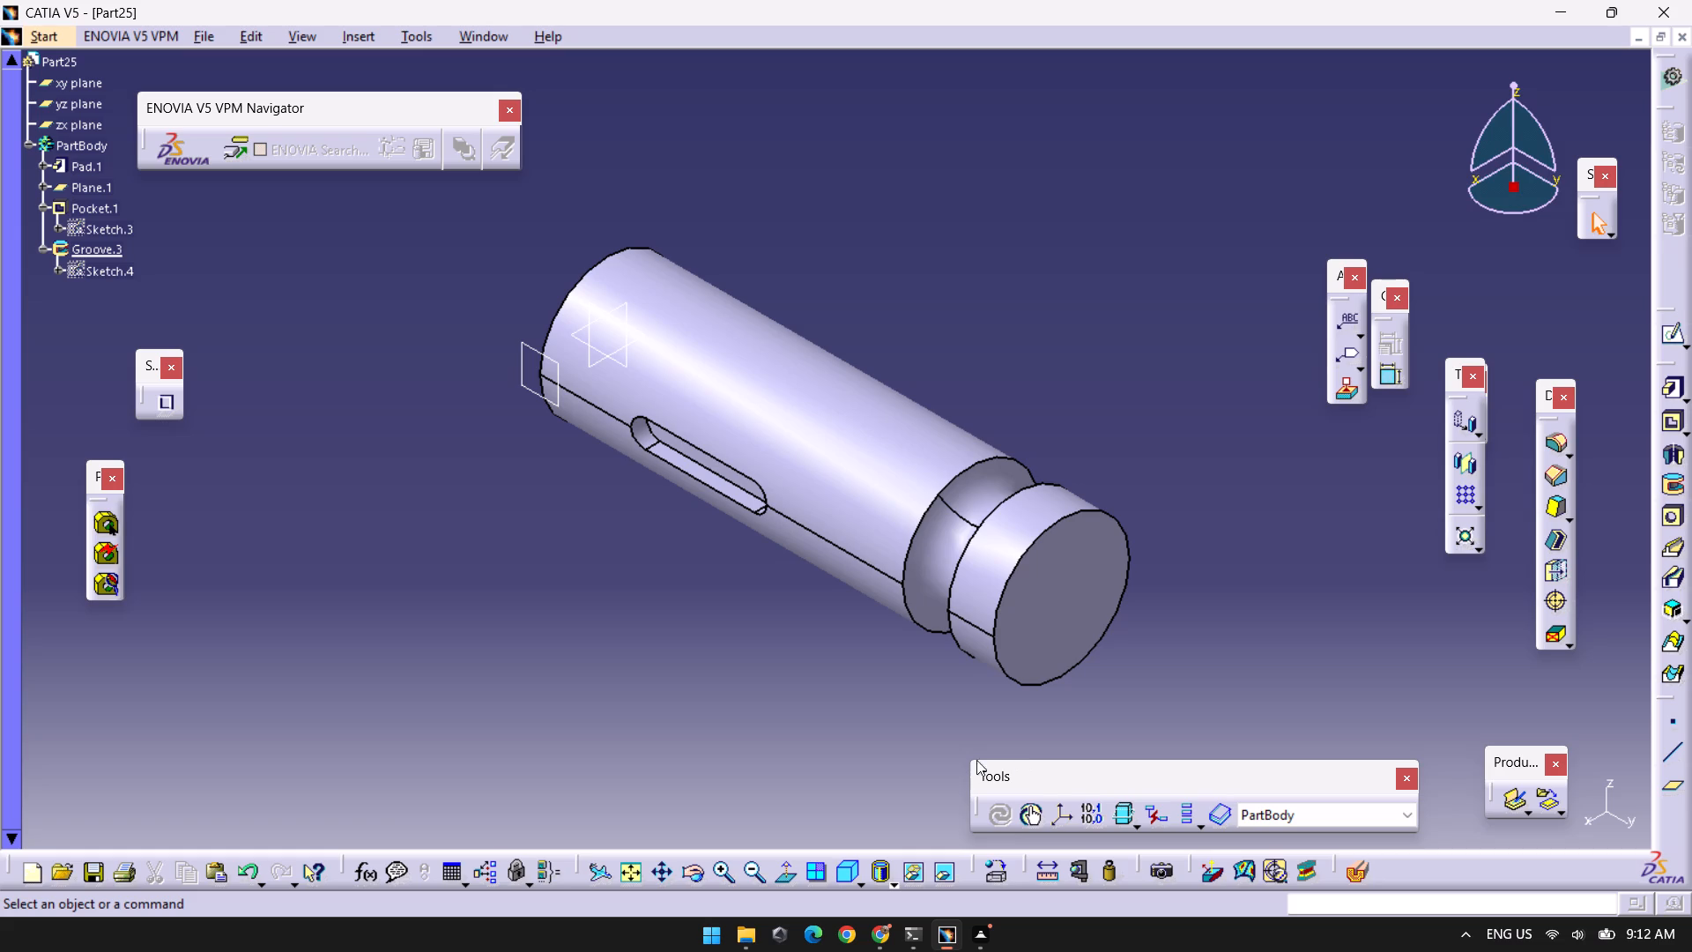
scroll(491, 607, "up", 1)
middle_click_drag(491, 608, 495, 601)
right_click_drag(491, 607, 495, 601)
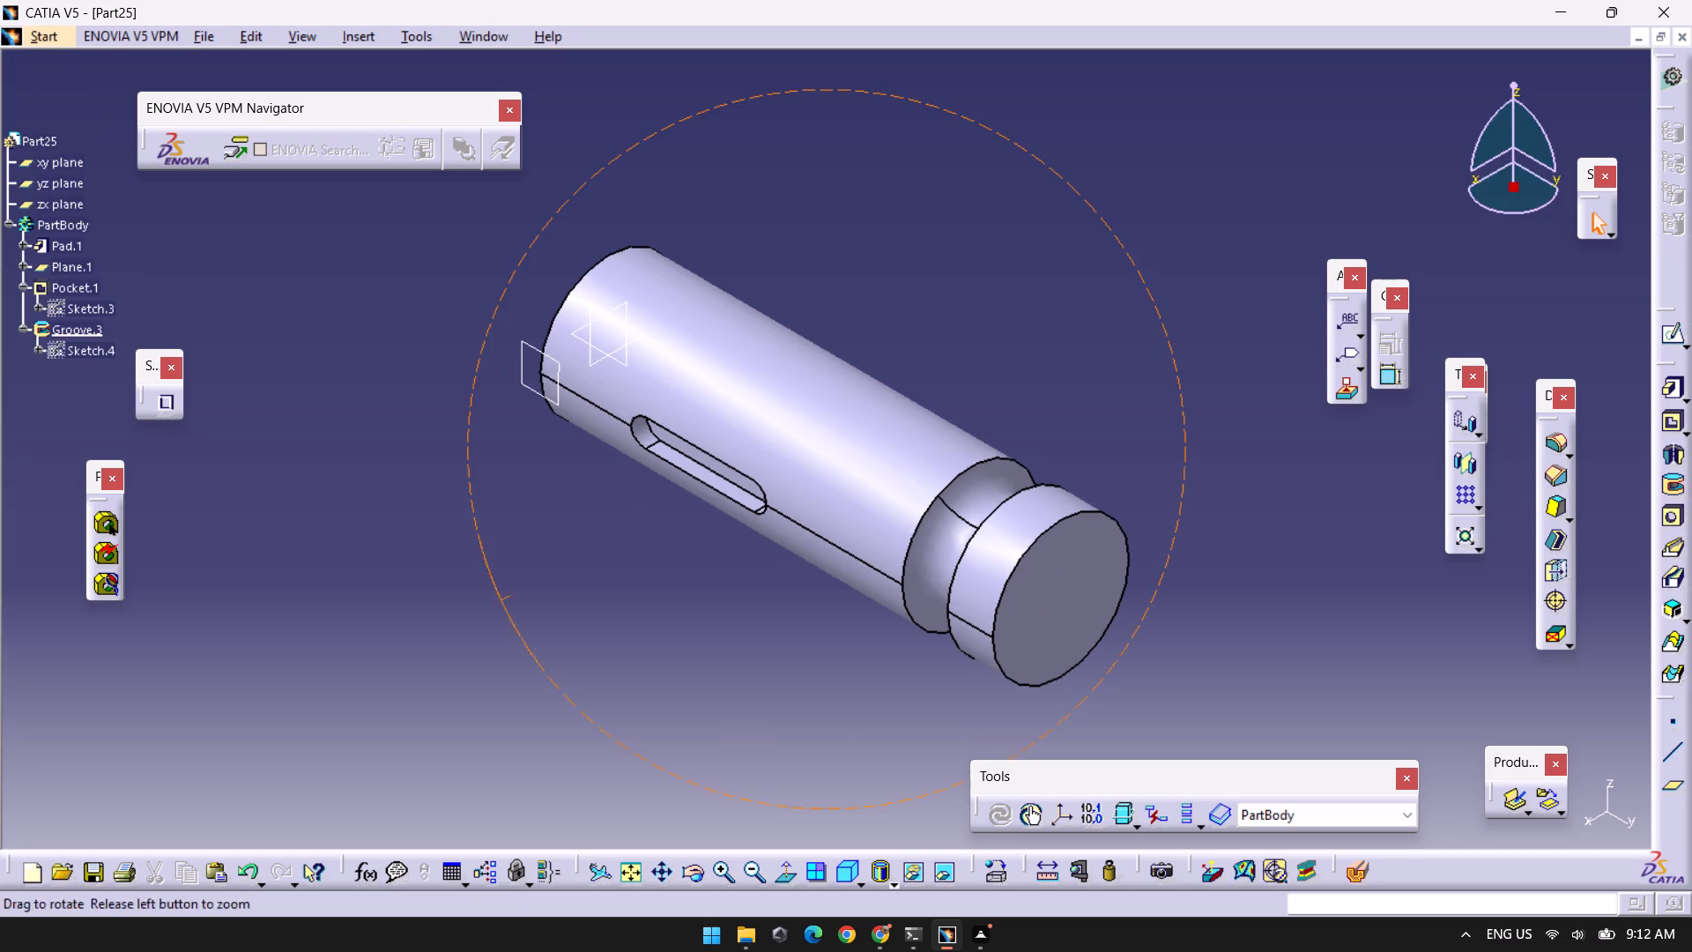
middle_click_drag(495, 601, 657, 685)
right_click_drag(495, 601, 657, 685)
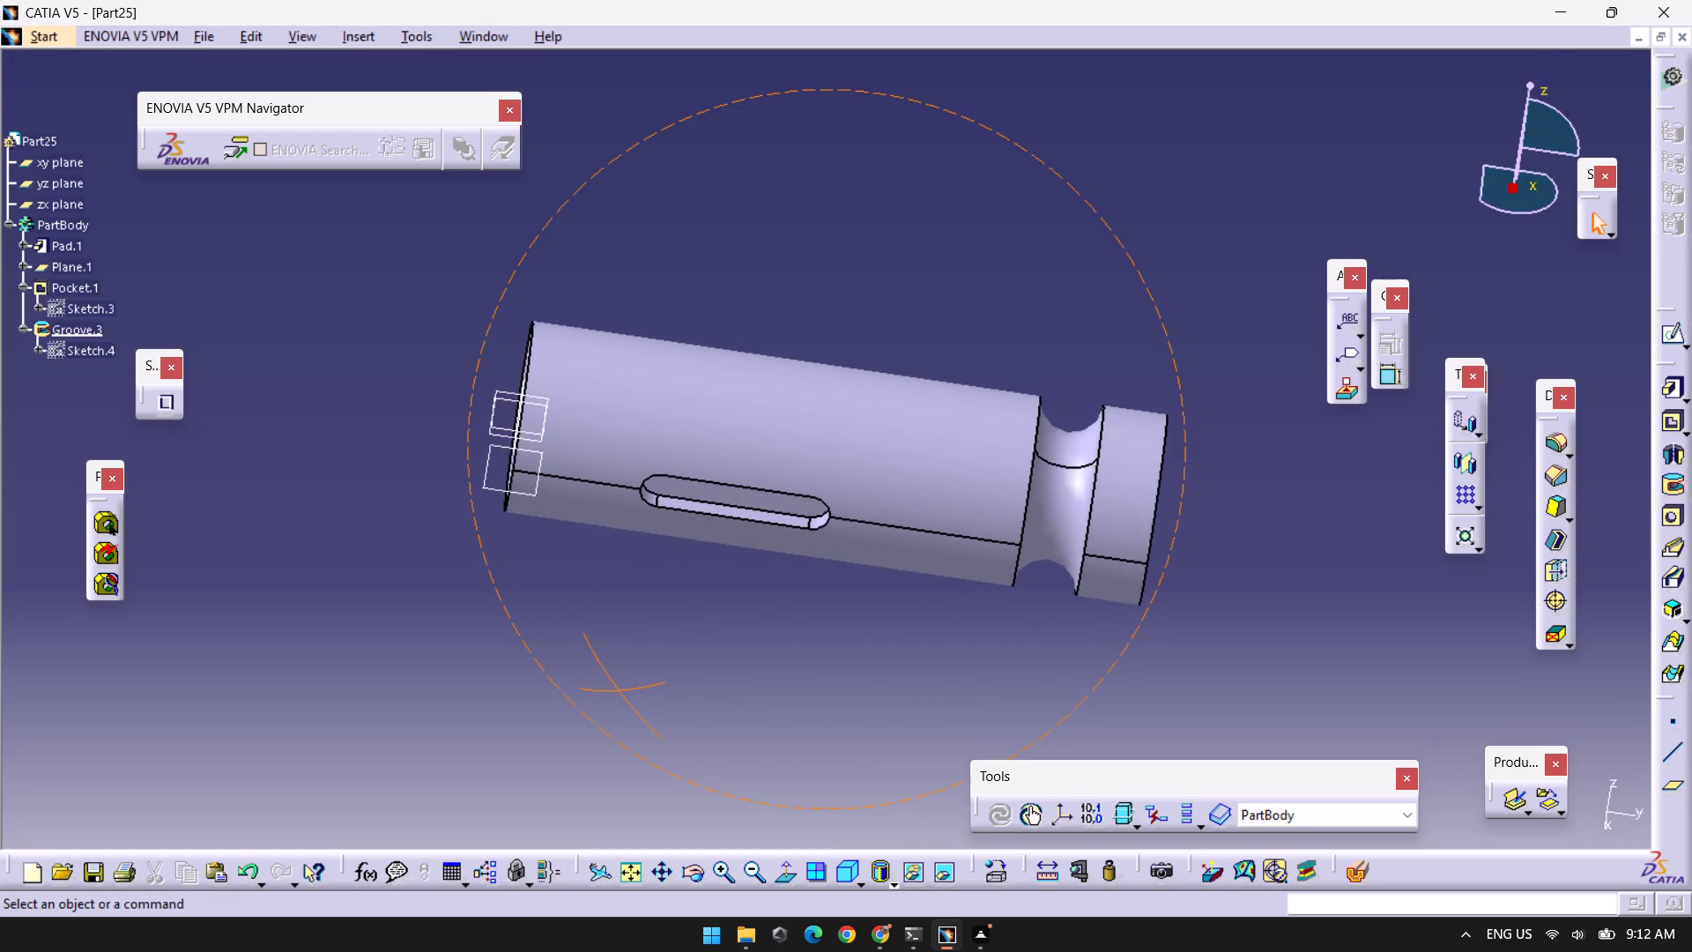
right_click_drag(657, 685, 736, 575)
middle_click_drag(657, 685, 739, 477)
middle_click_drag(592, 692, 687, 756)
right_click(592, 692)
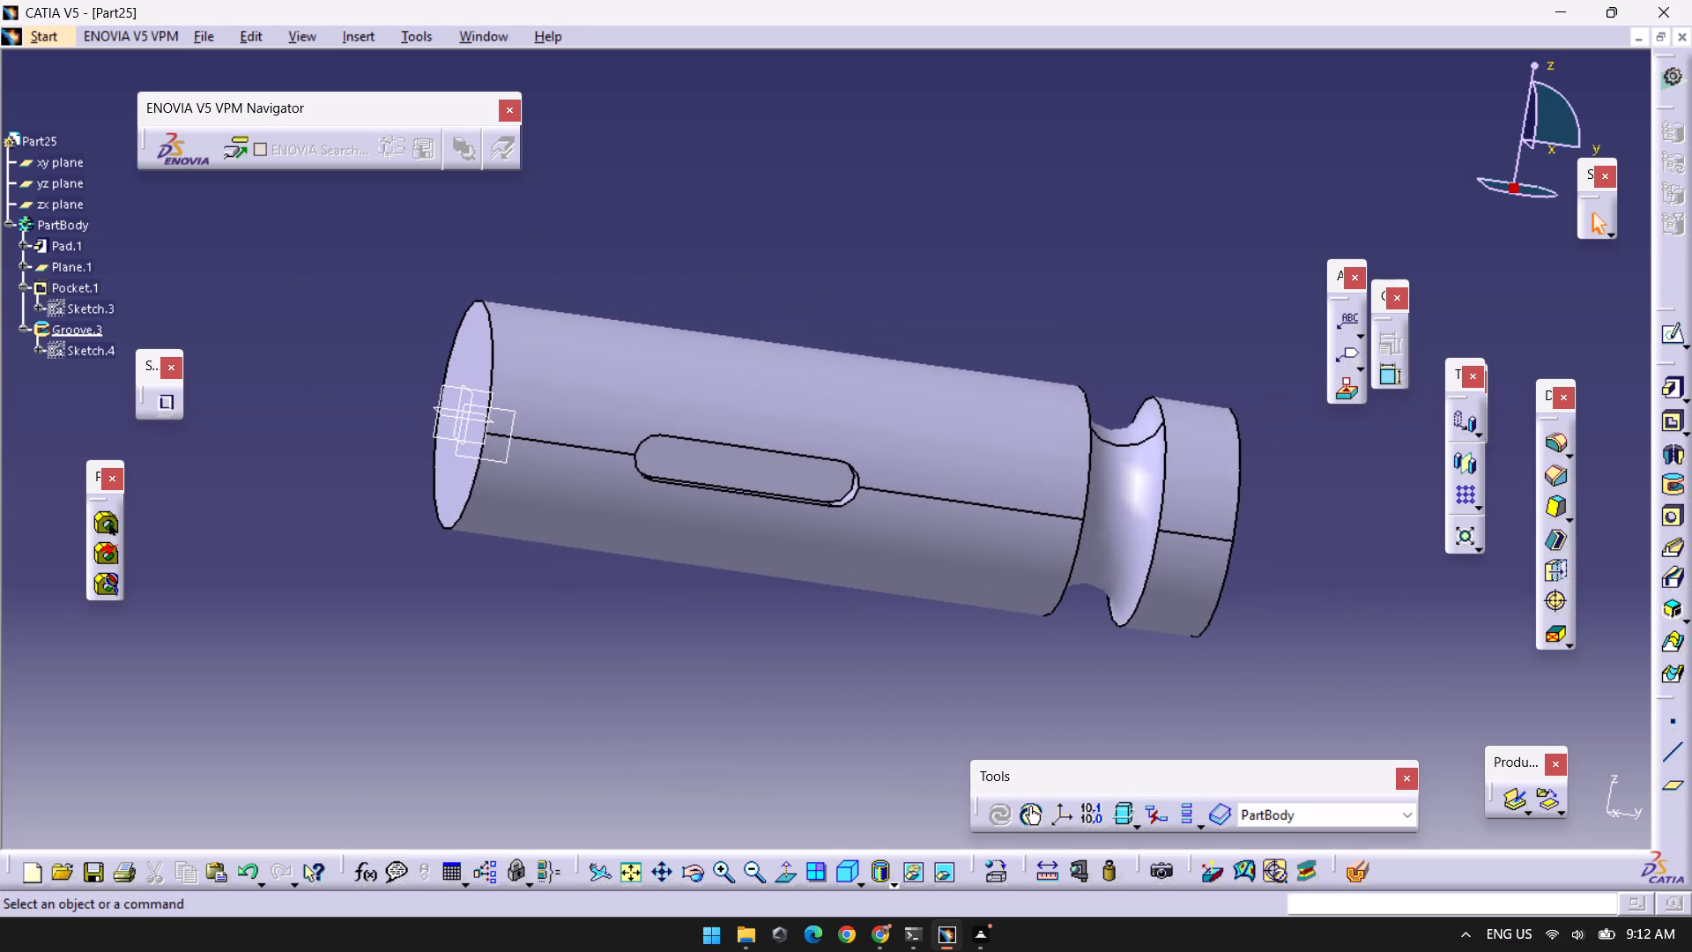
middle_click_drag(715, 648, 1027, 321)
right_click_drag(716, 647, 1027, 321)
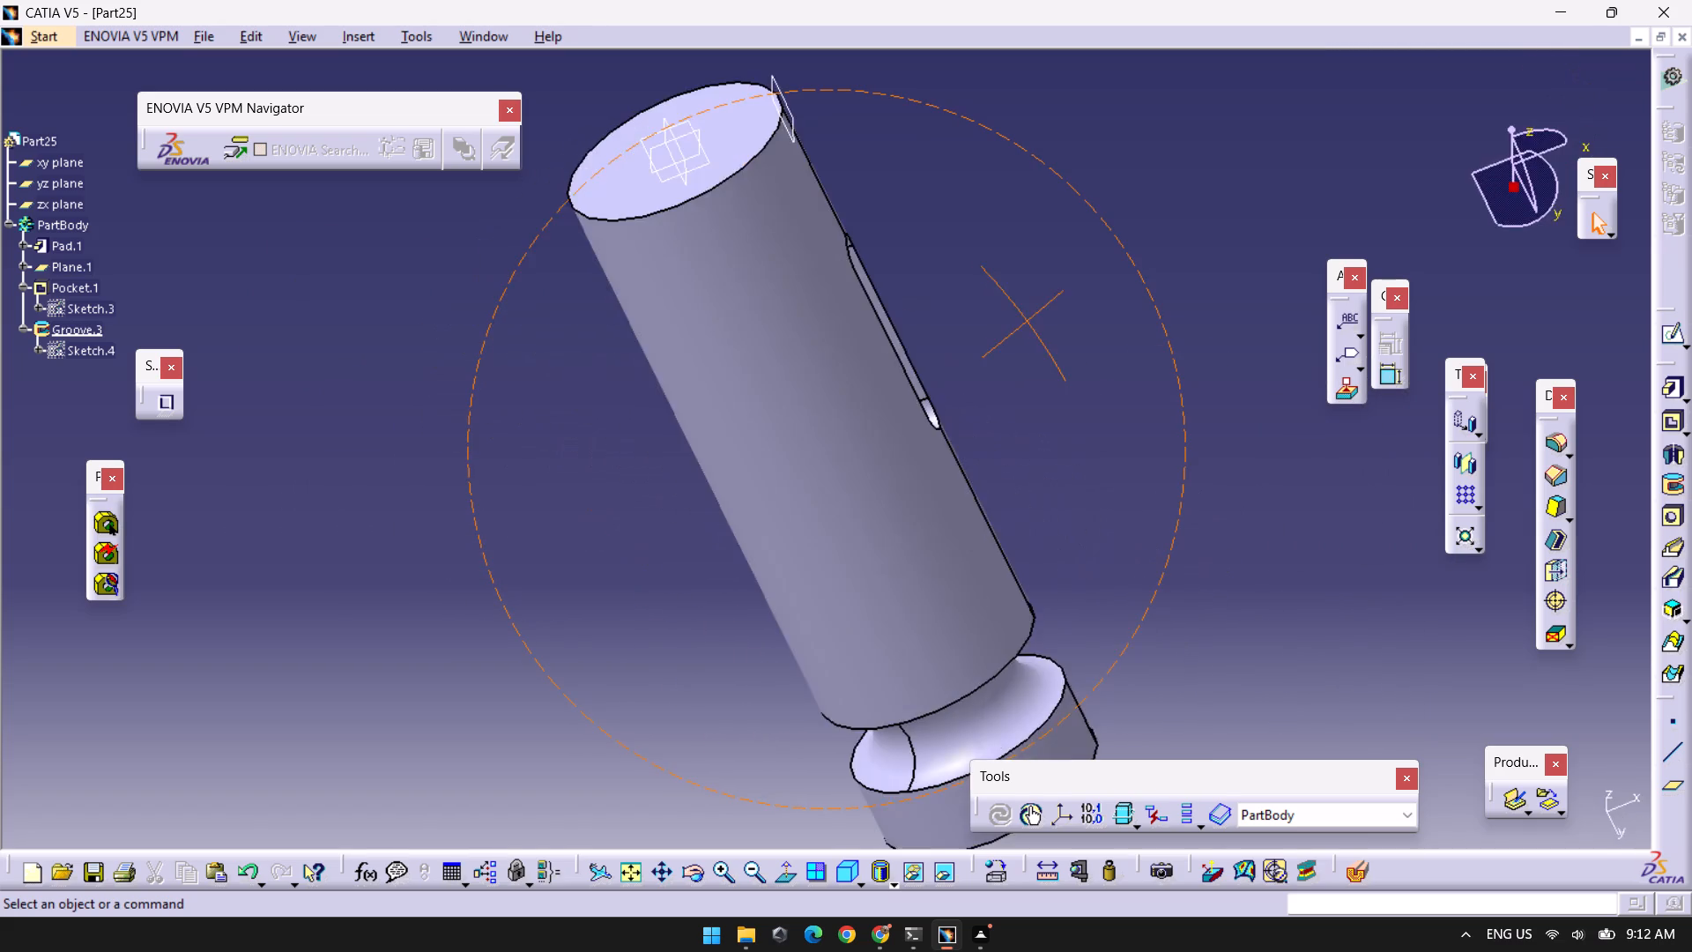
right_click_drag(1027, 321, 709, 586)
middle_click_drag(1027, 321, 783, 668)
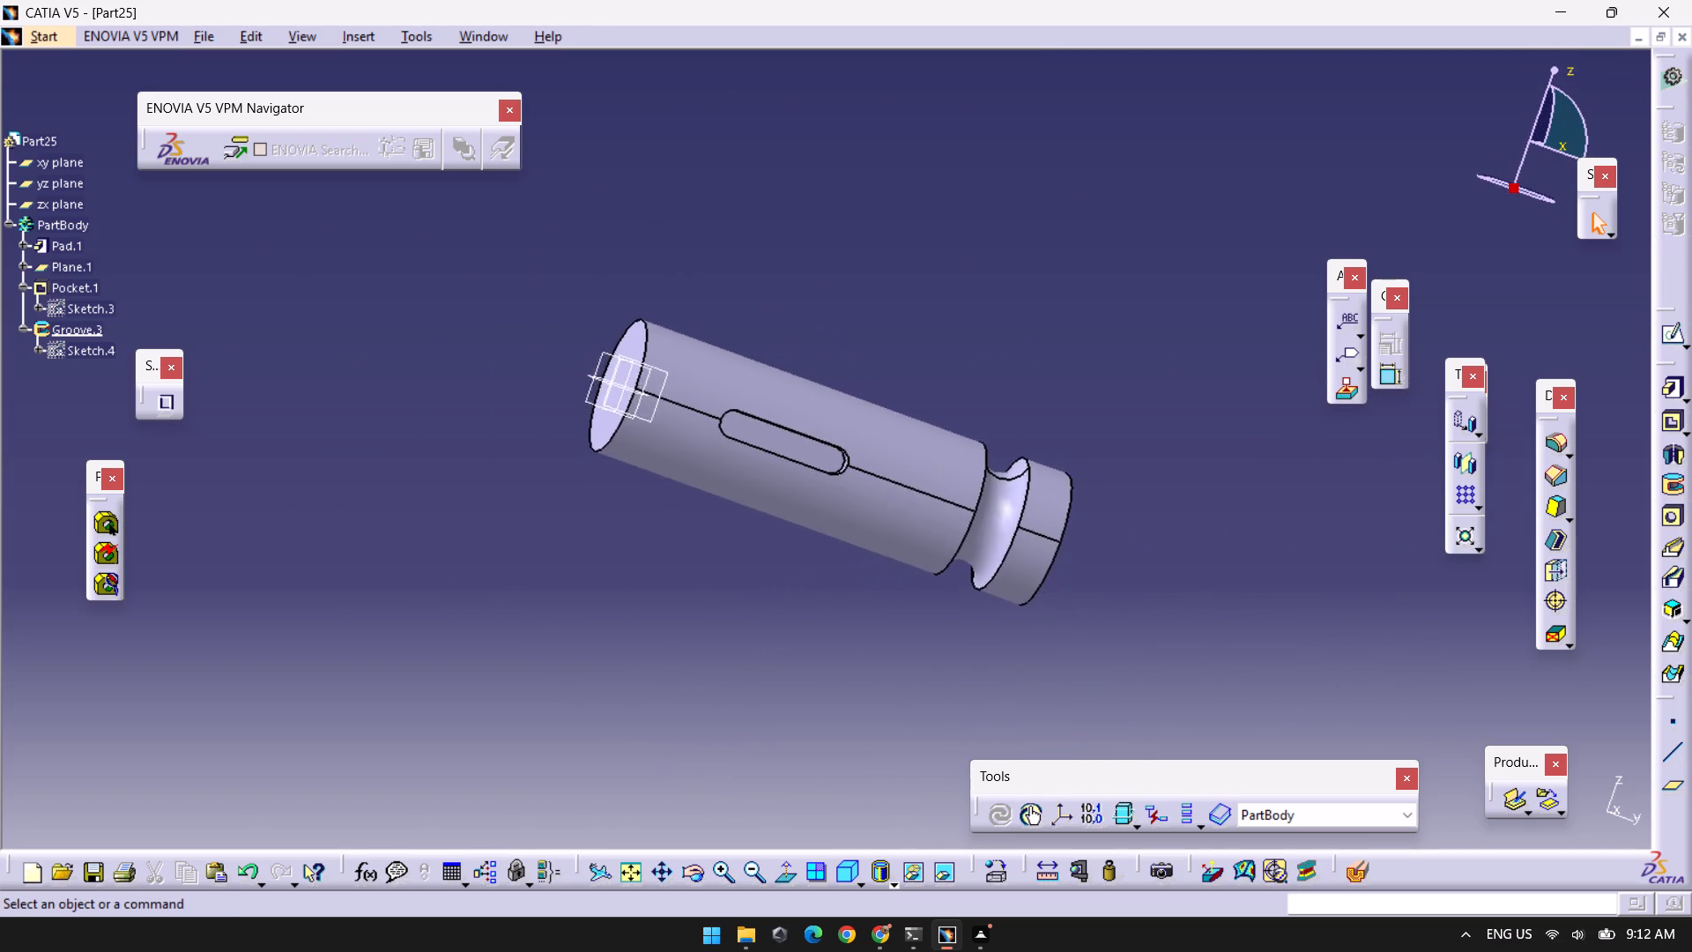
middle_click_drag(783, 668, 440, 218)
right_click_drag(889, 682, 440, 218)
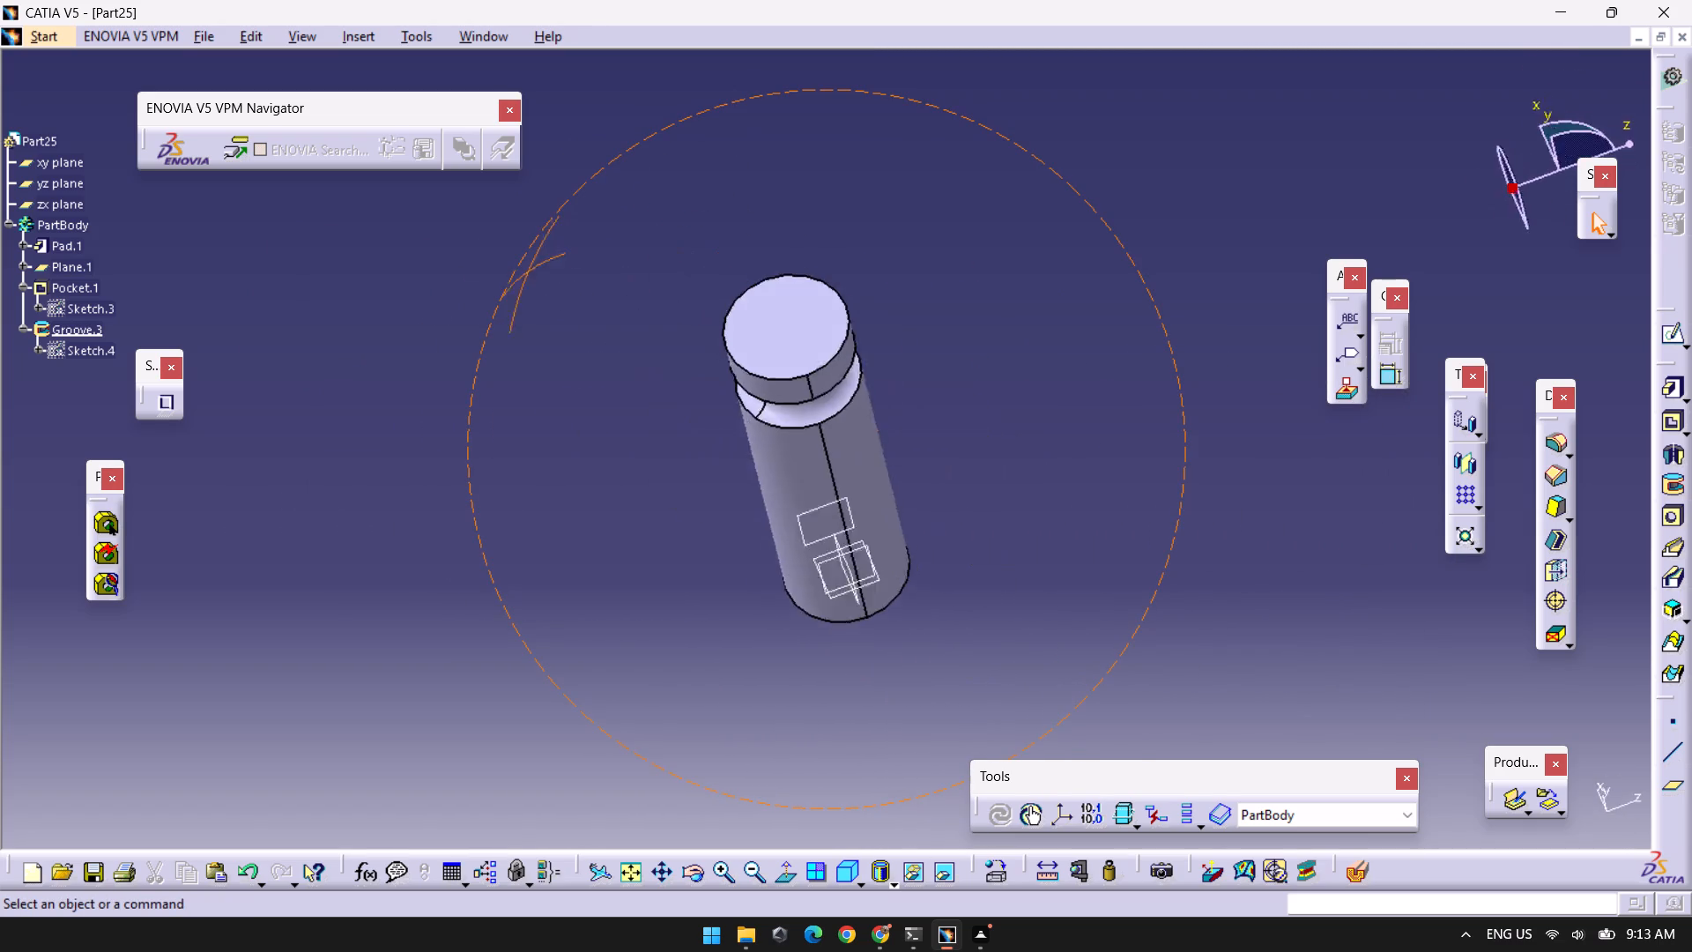
middle_click_drag(440, 218, 1124, 633)
right_click_drag(440, 218, 1124, 633)
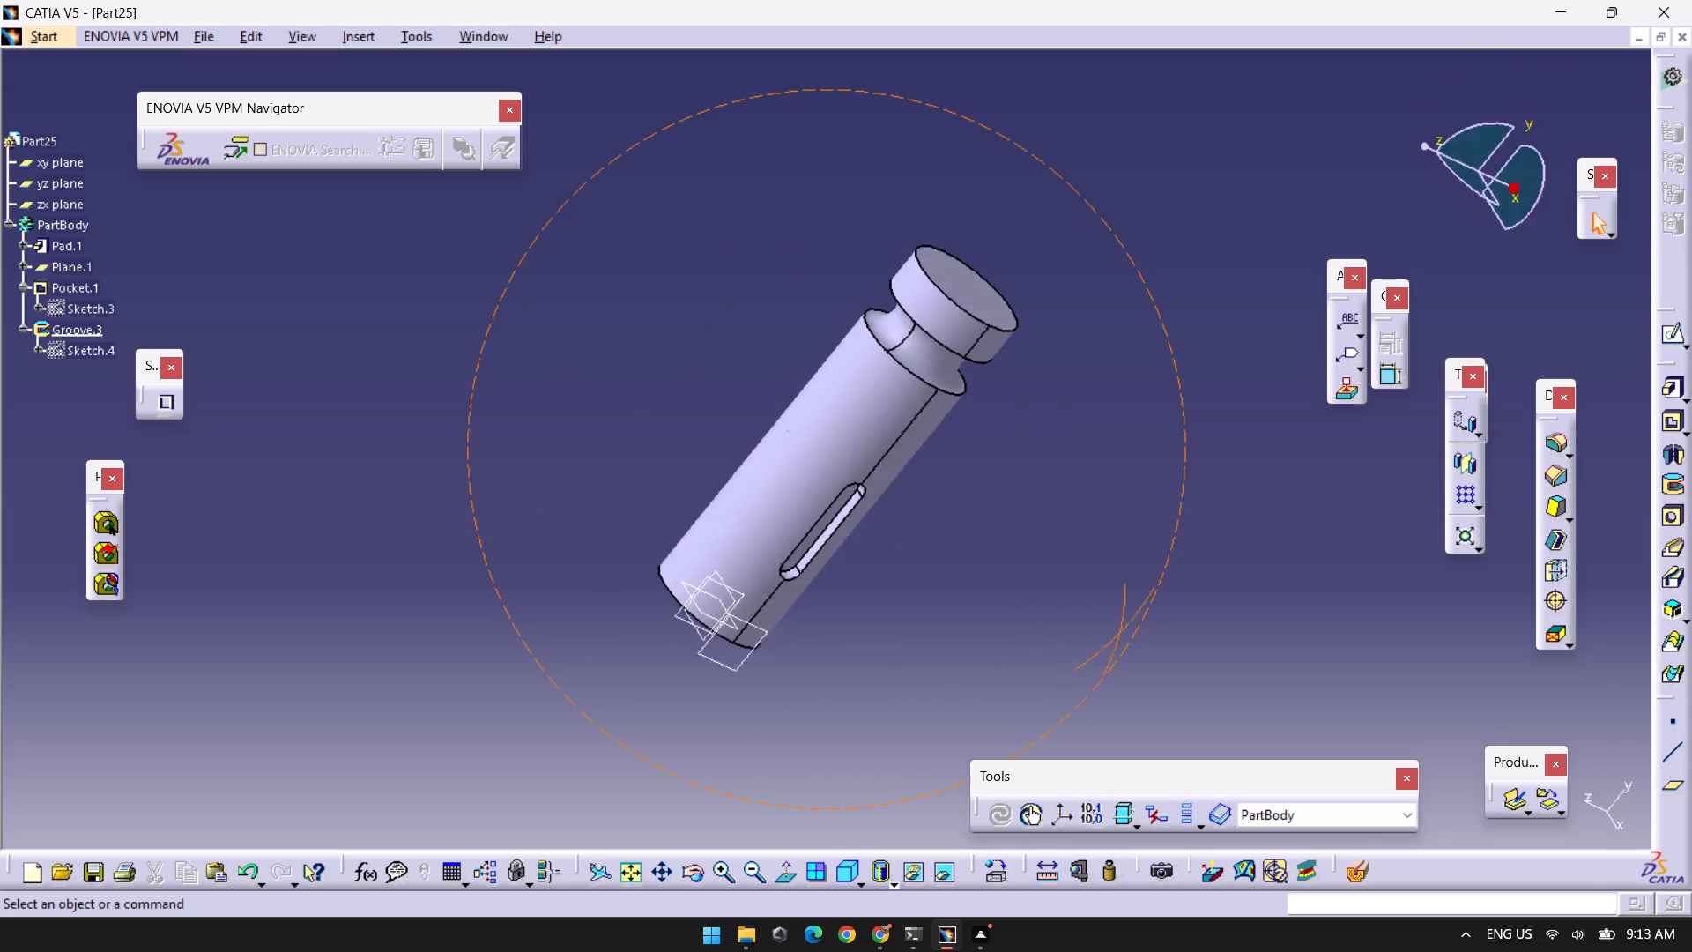
middle_click_drag(1124, 633, 1194, 651)
right_click_drag(1124, 633, 1194, 651)
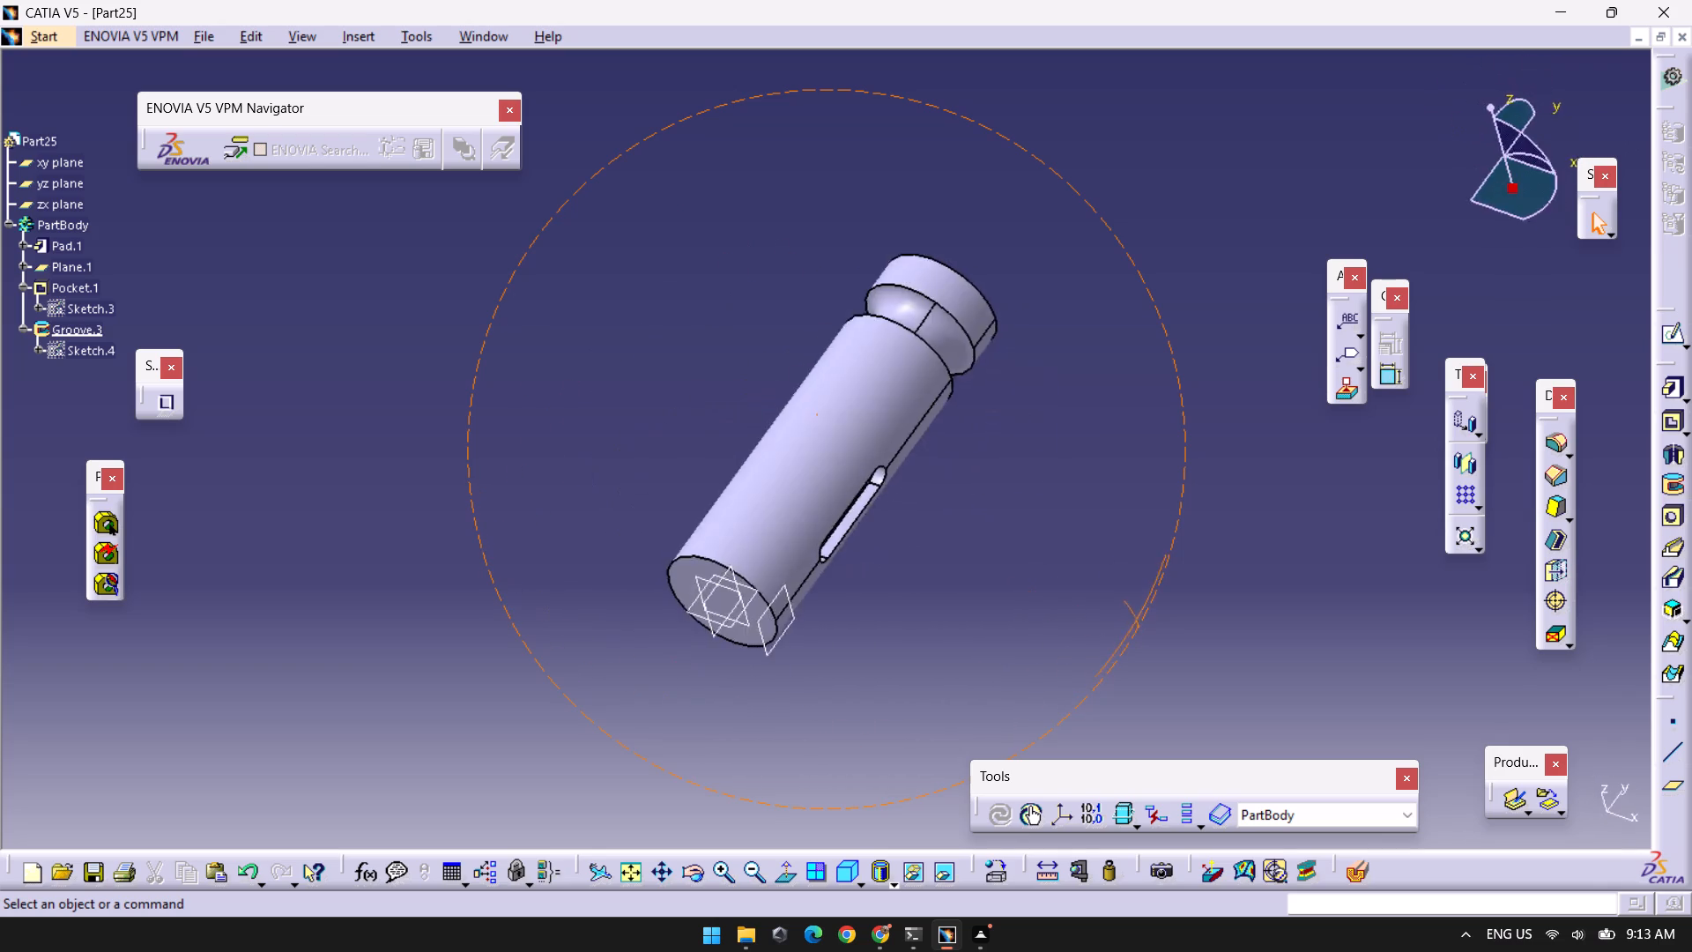
middle_click_drag(1194, 651, 958, 635)
right_click_drag(1194, 651, 958, 635)
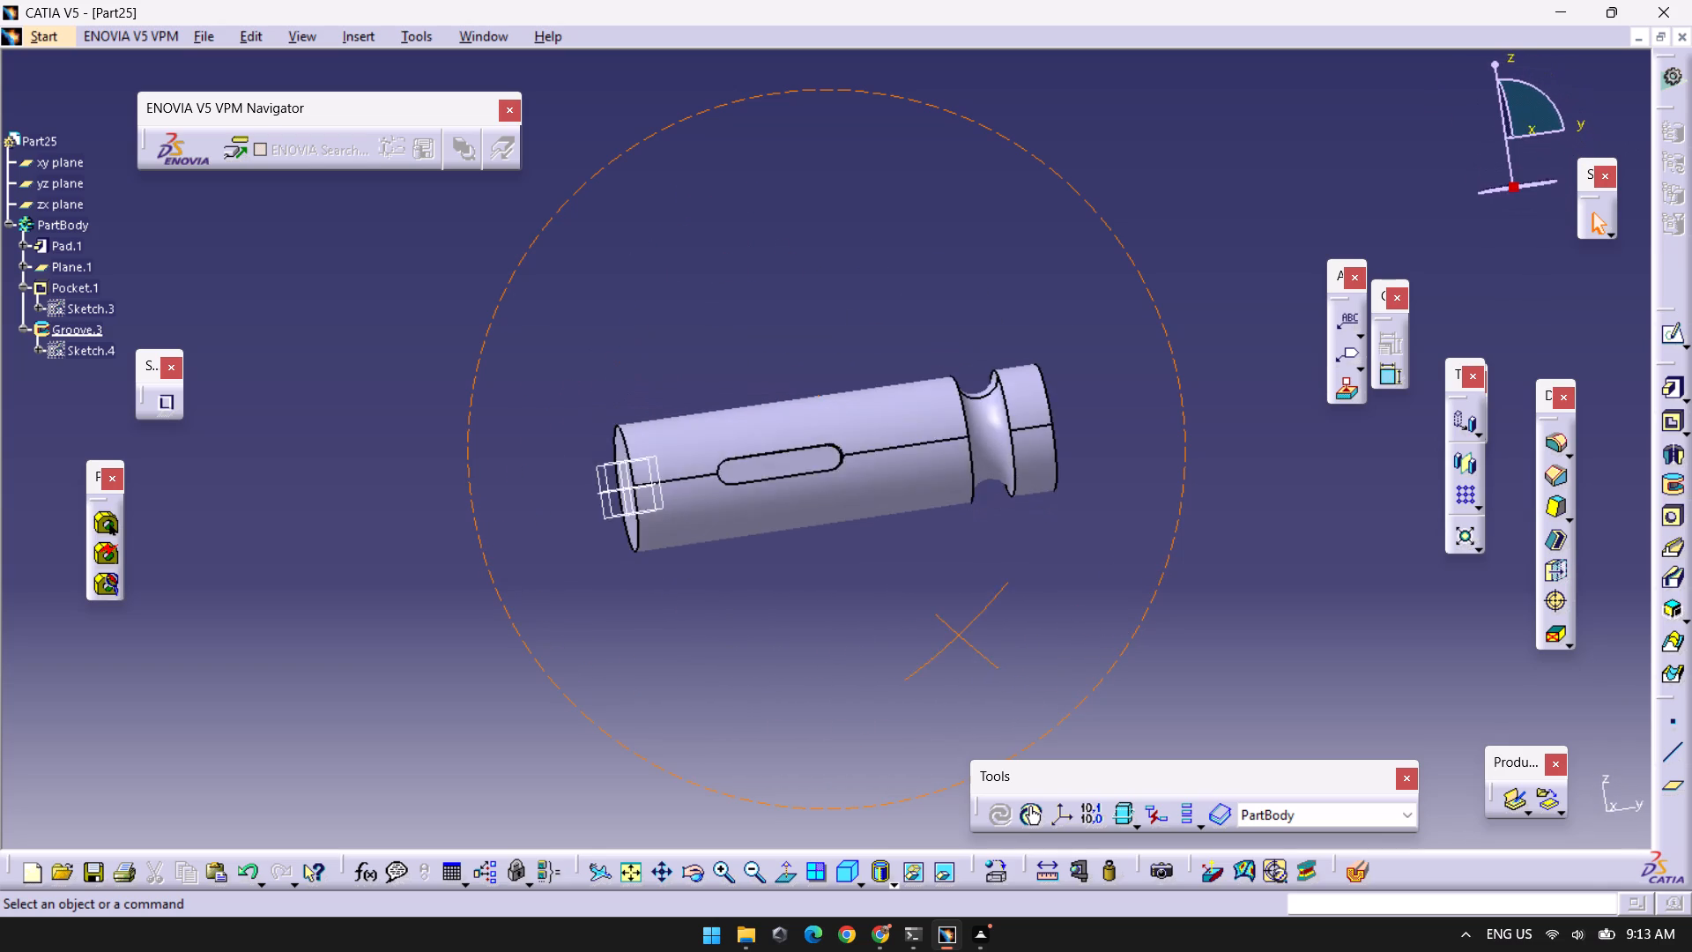
right_click_drag(958, 635, 975, 659)
middle_click_drag(958, 635, 983, 660)
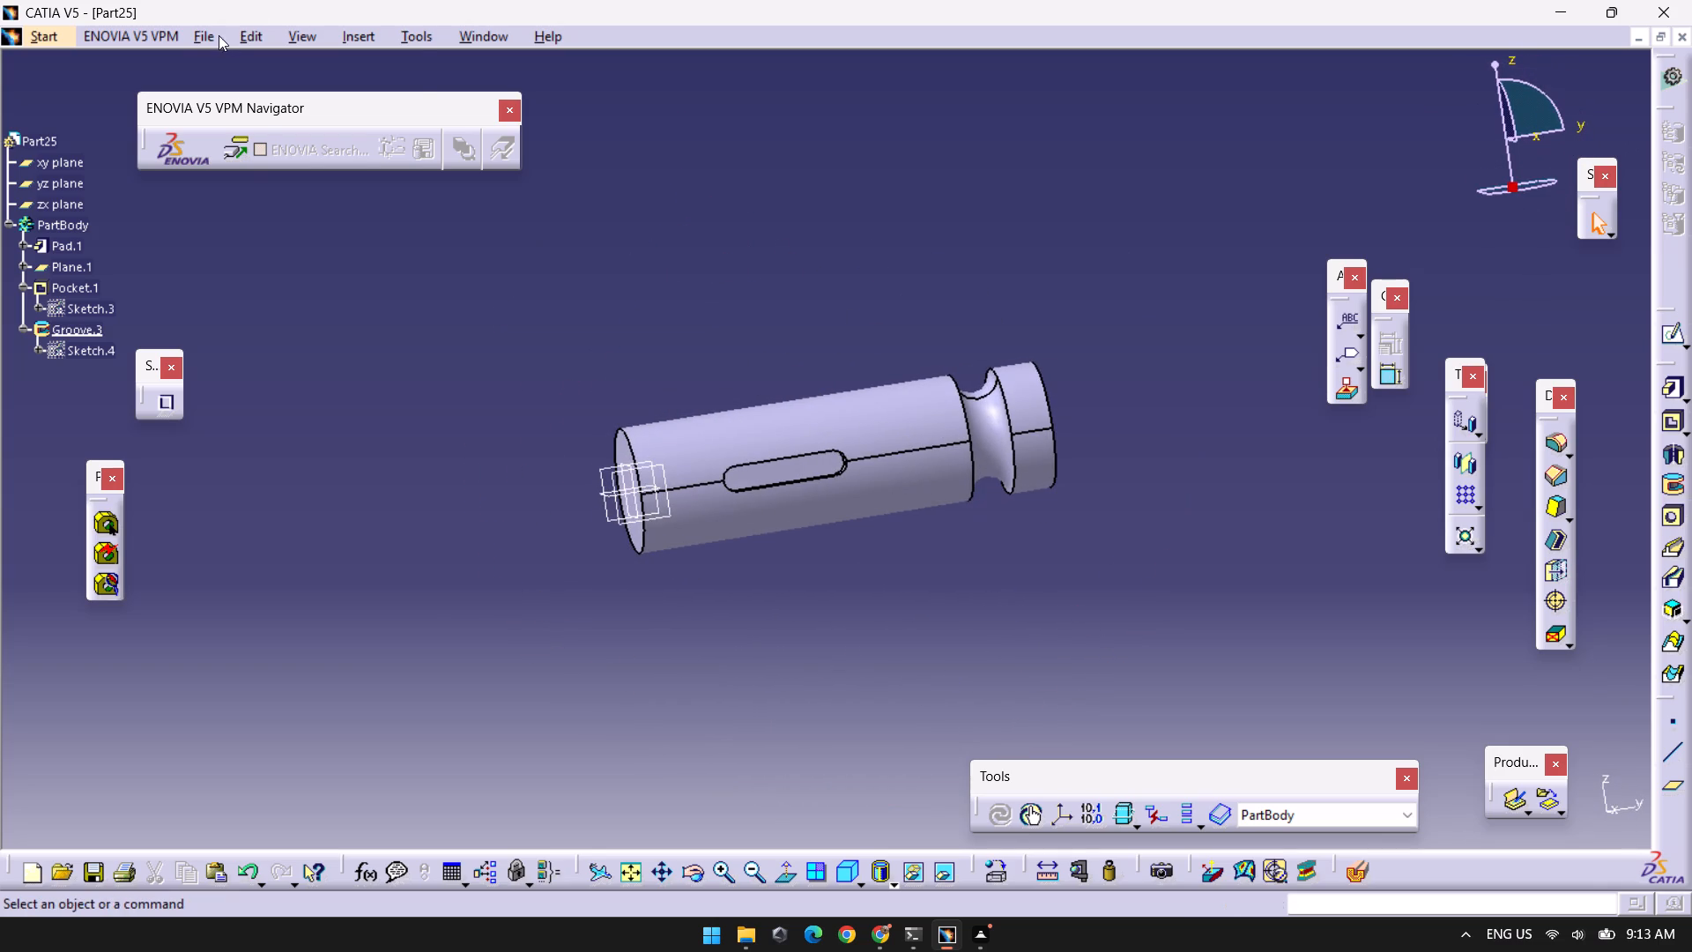
Save the part as Part25 in CATPart format in the catia parts folder.
left_click(219, 35)
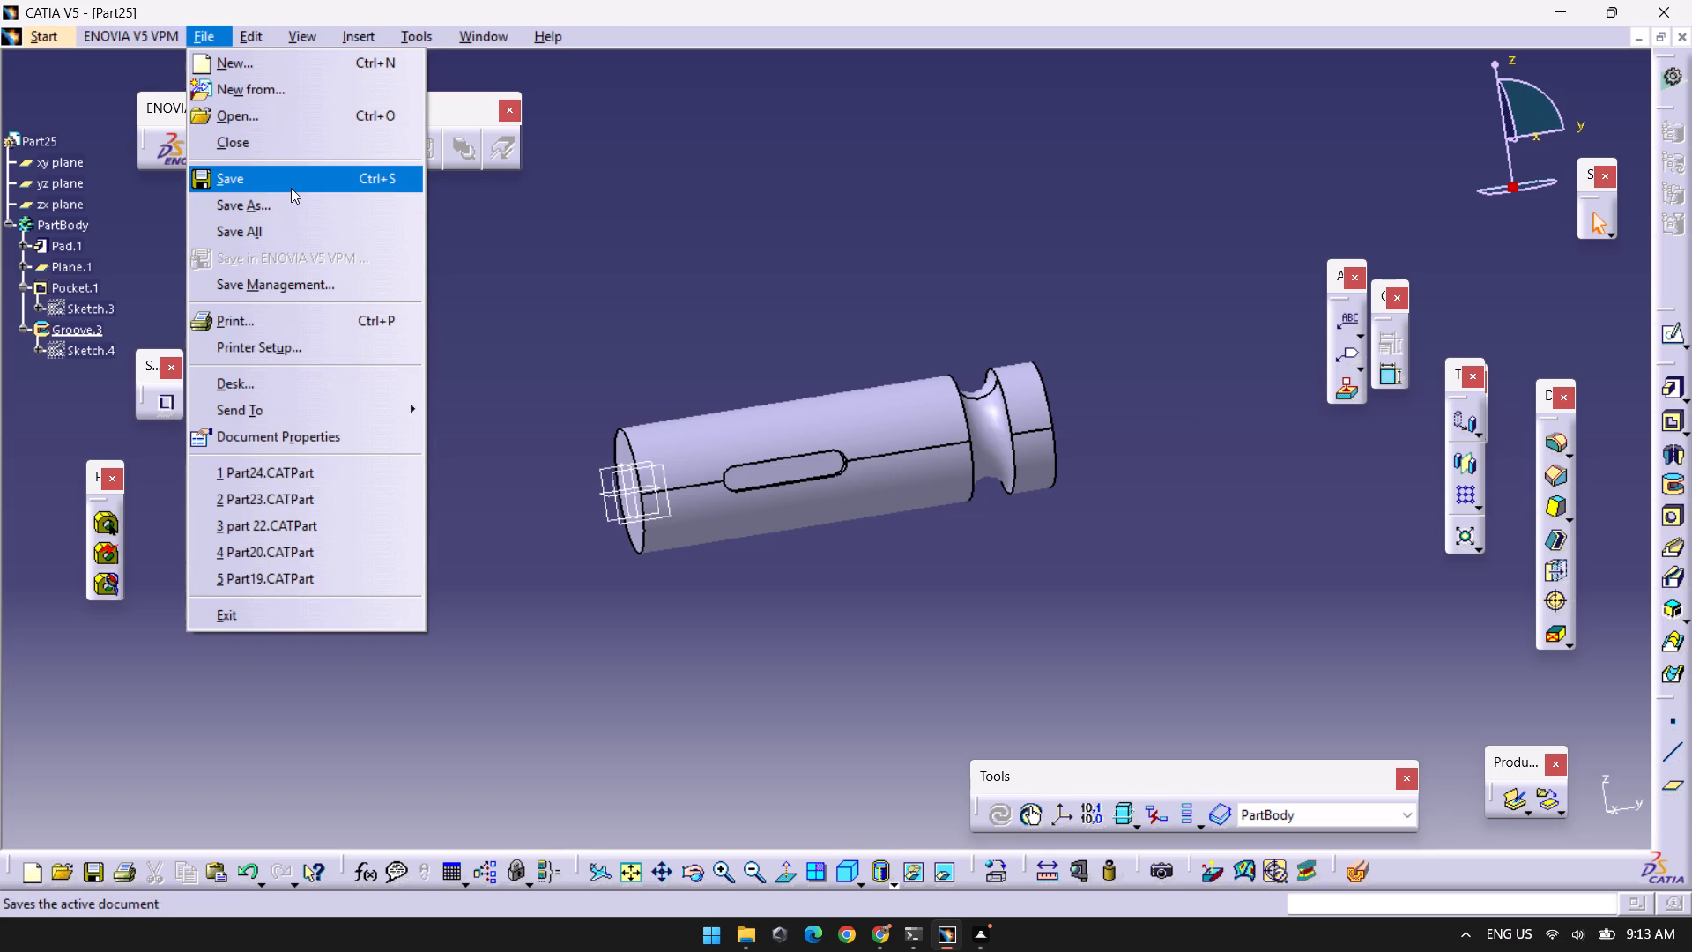
left_click(291, 188)
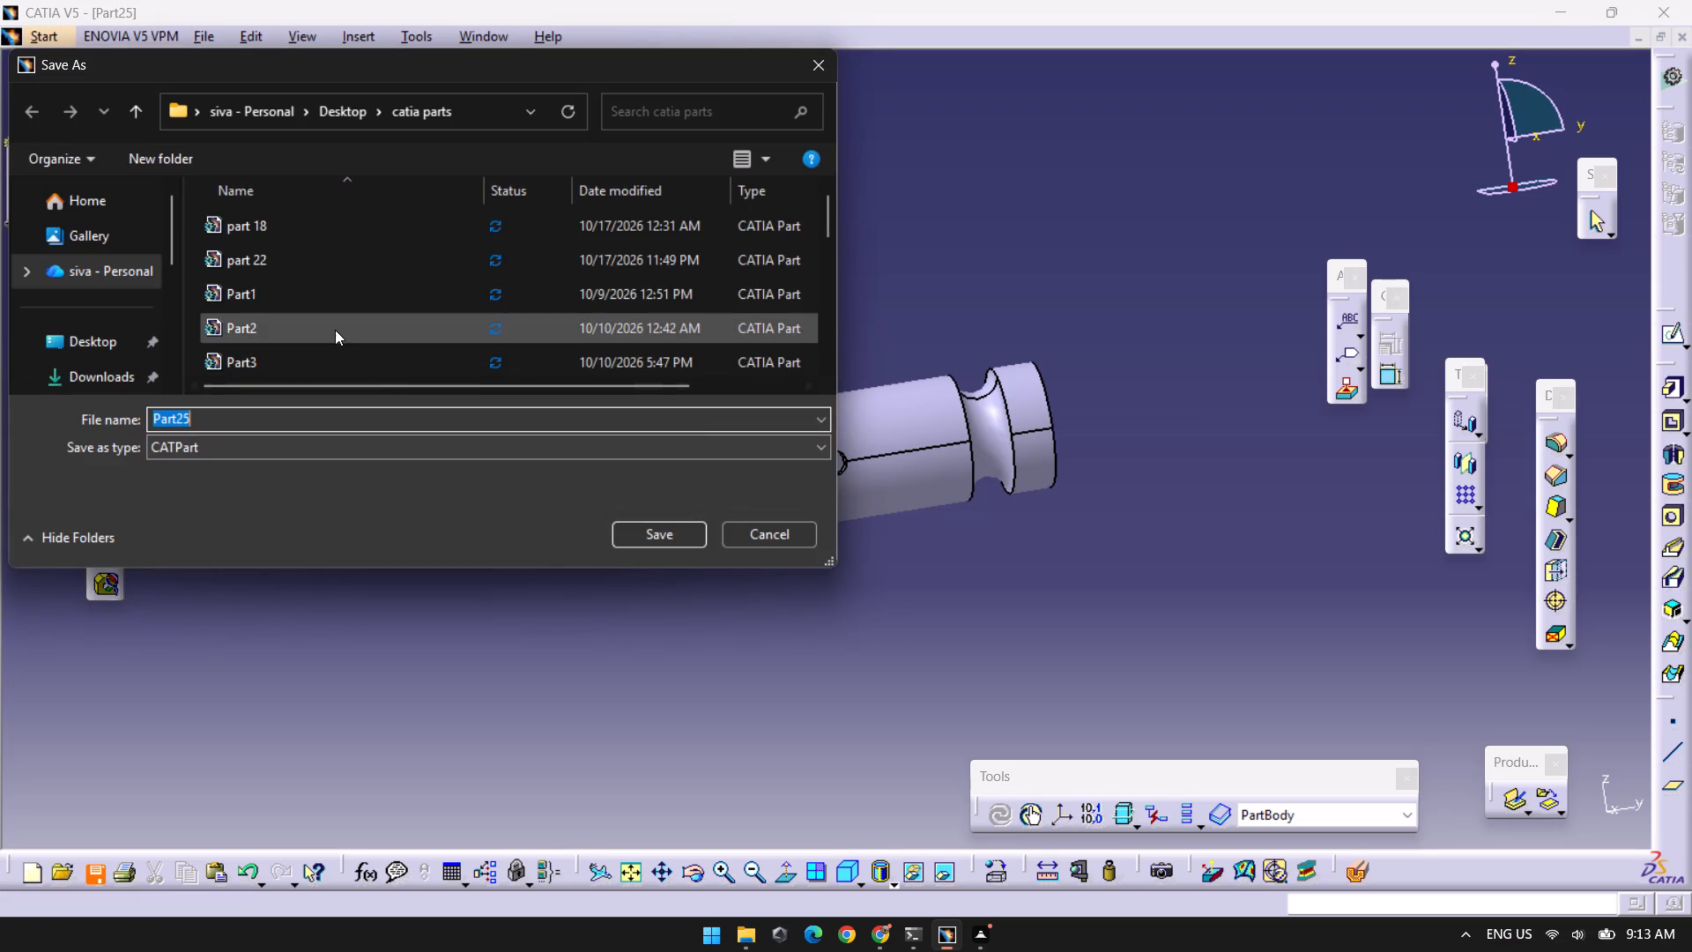
scroll(335, 329, "down", 12)
left_click(690, 537)
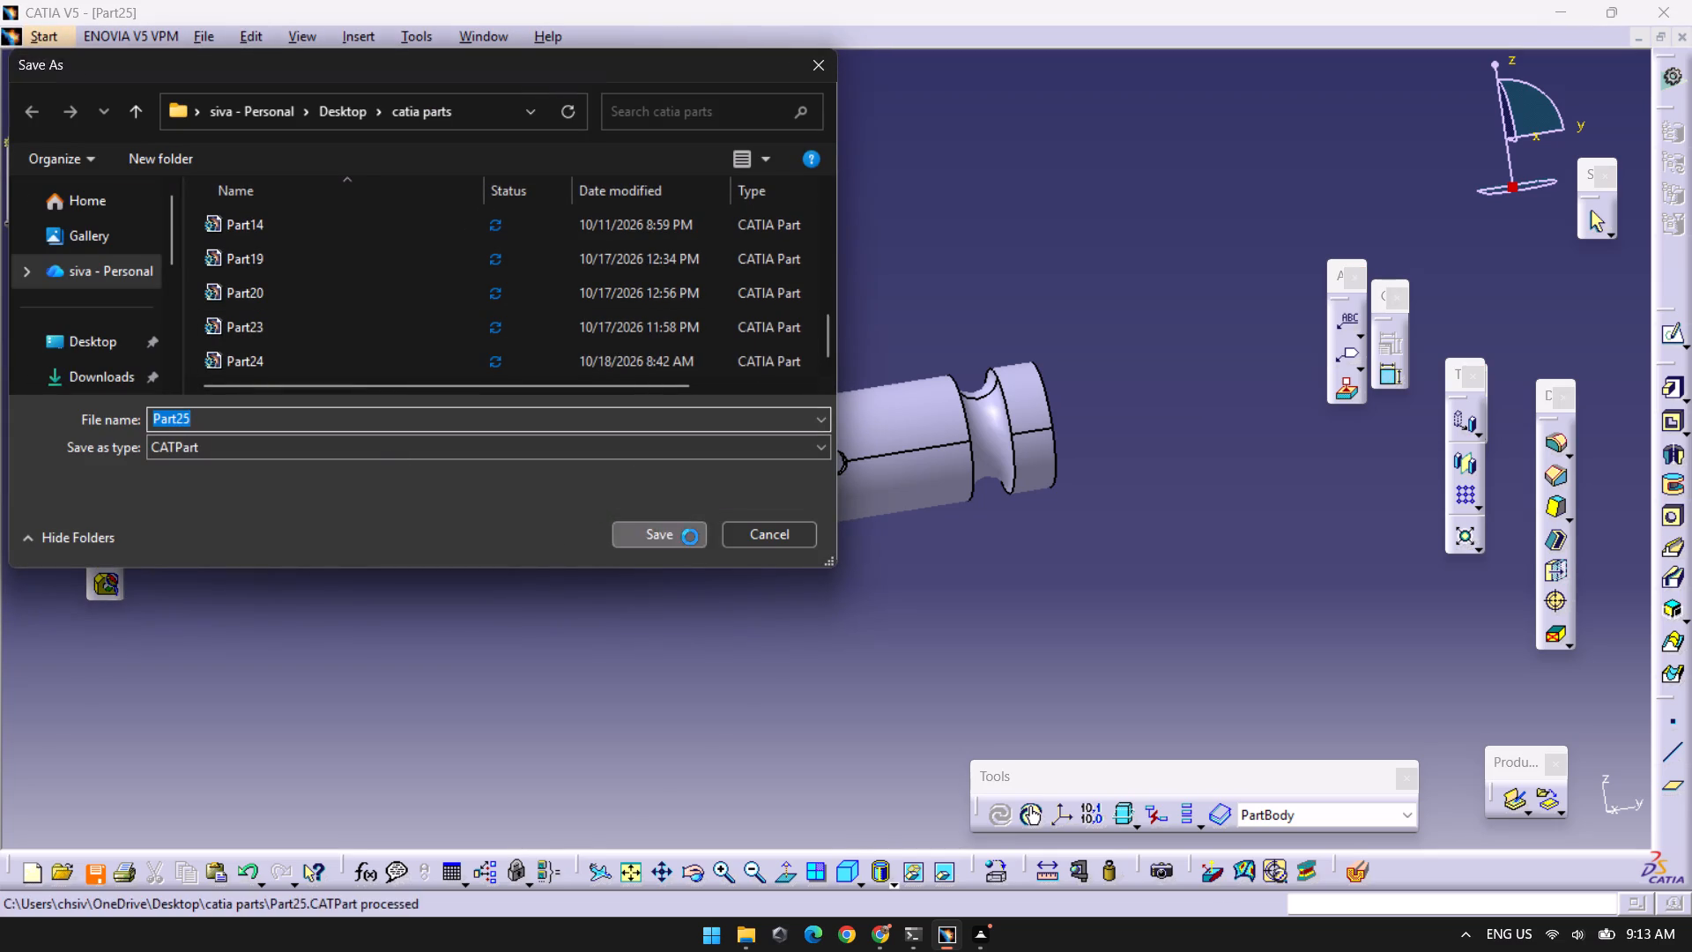
Save Part25 once more with Save As into the catia parts folder, choosing the file type.
left_click(202, 34)
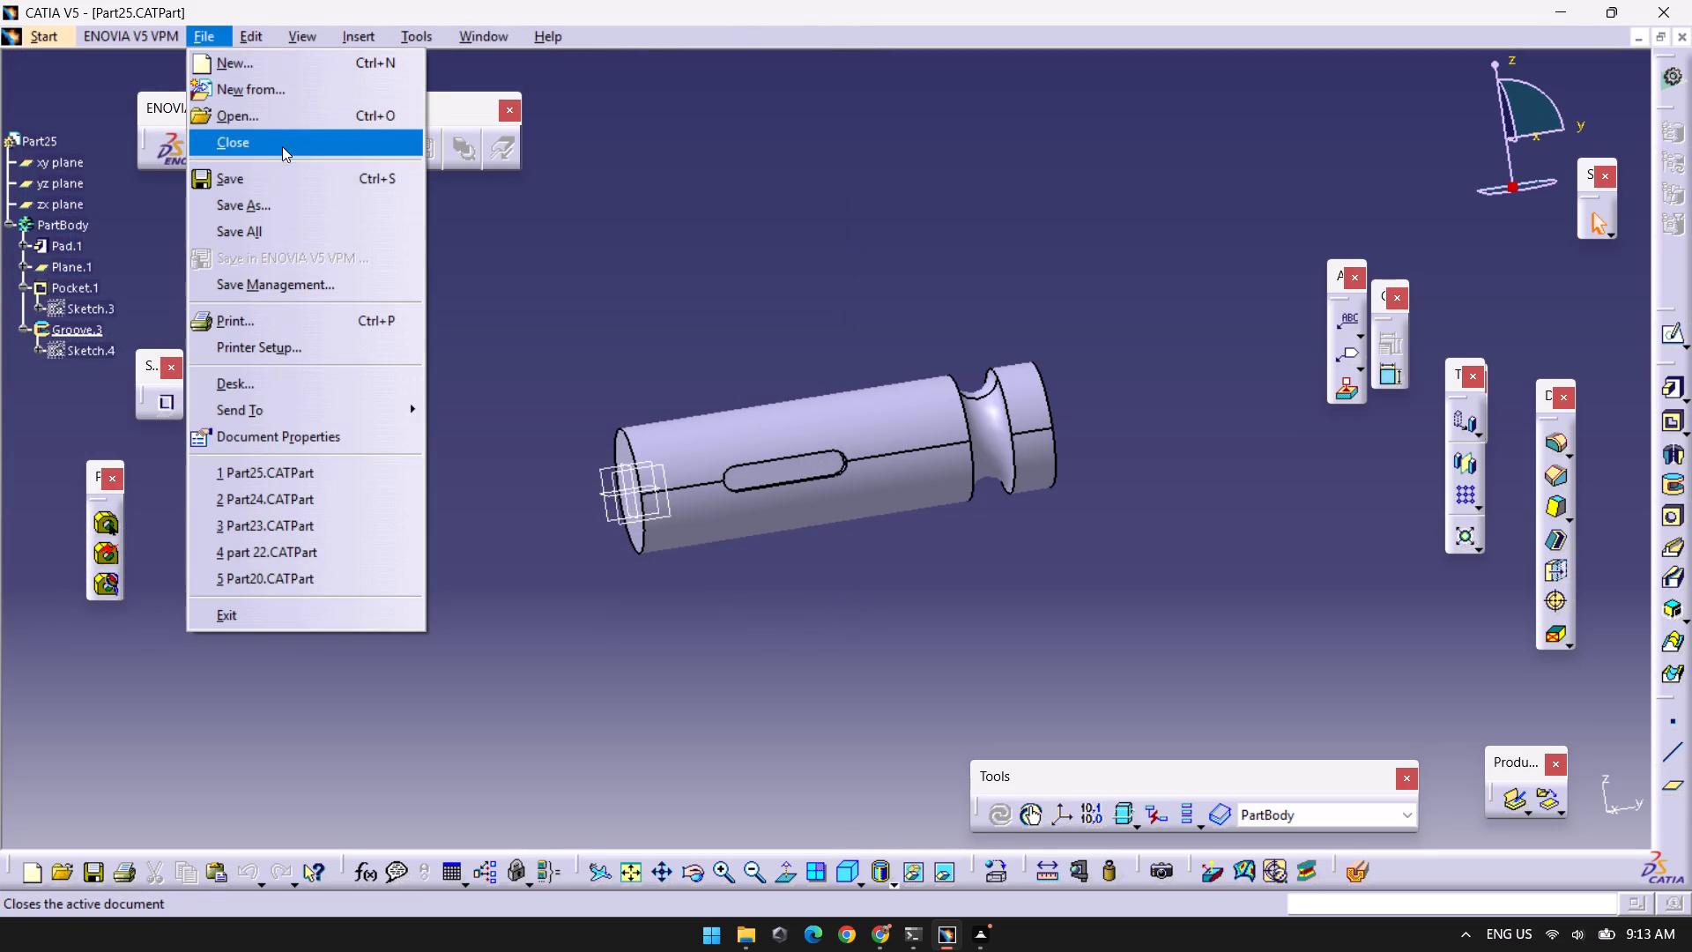
left_click(303, 196)
scroll(422, 361, "down", 6)
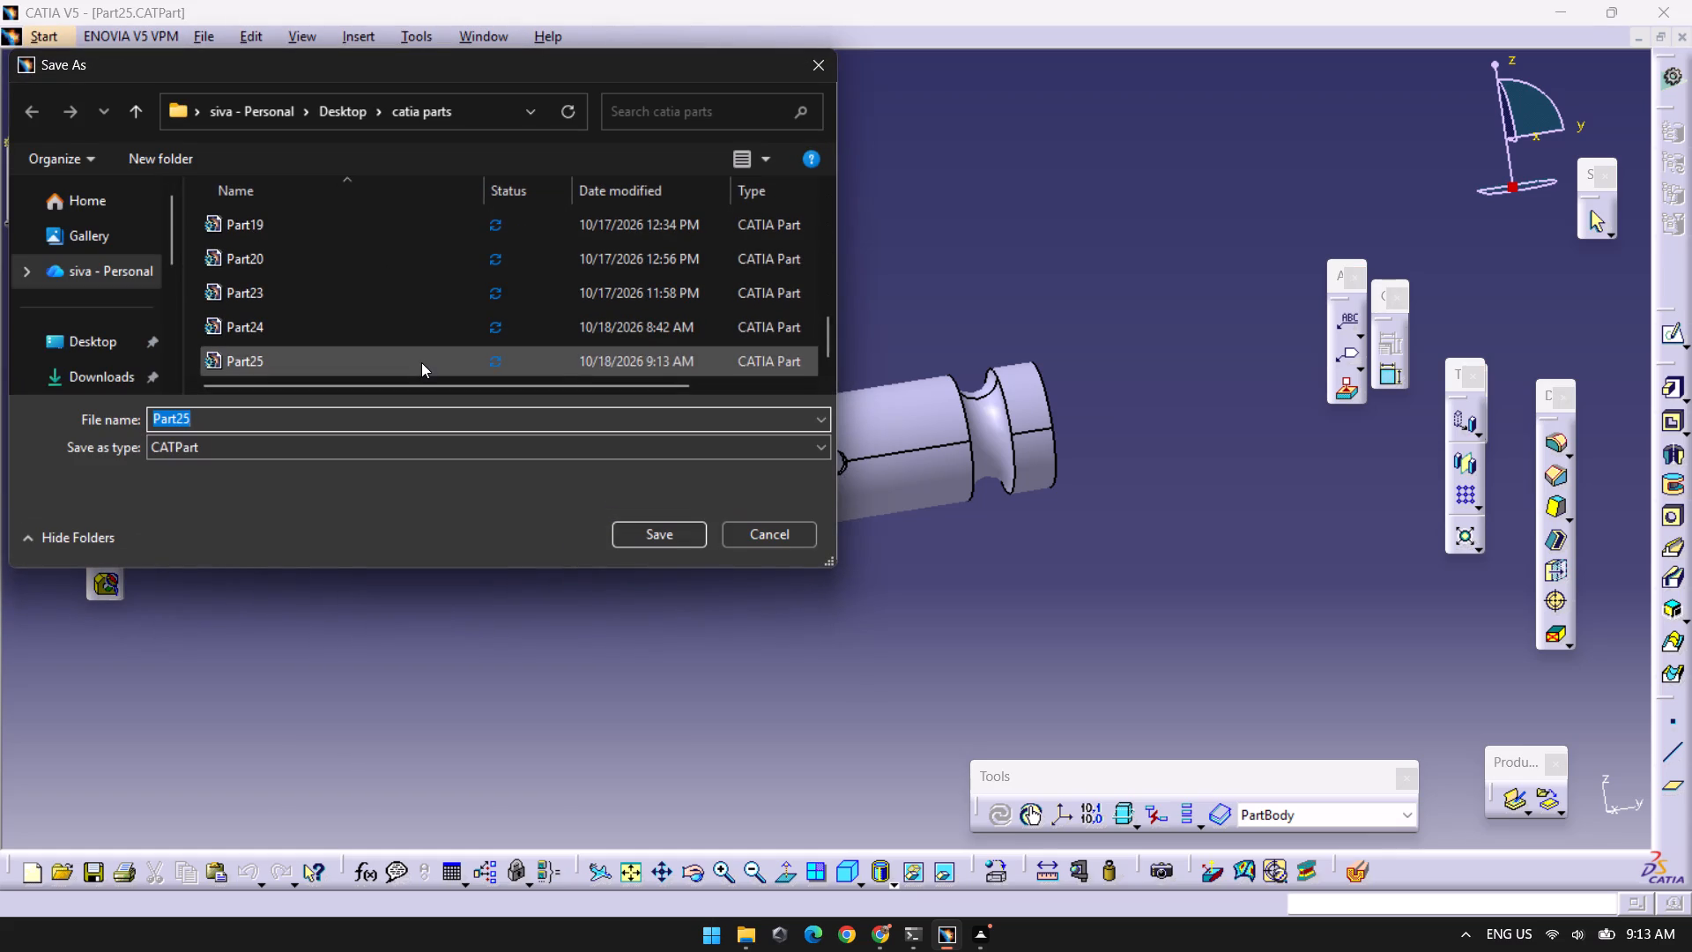
scroll(419, 362, "down", 1)
left_click(371, 443)
left_click(332, 493)
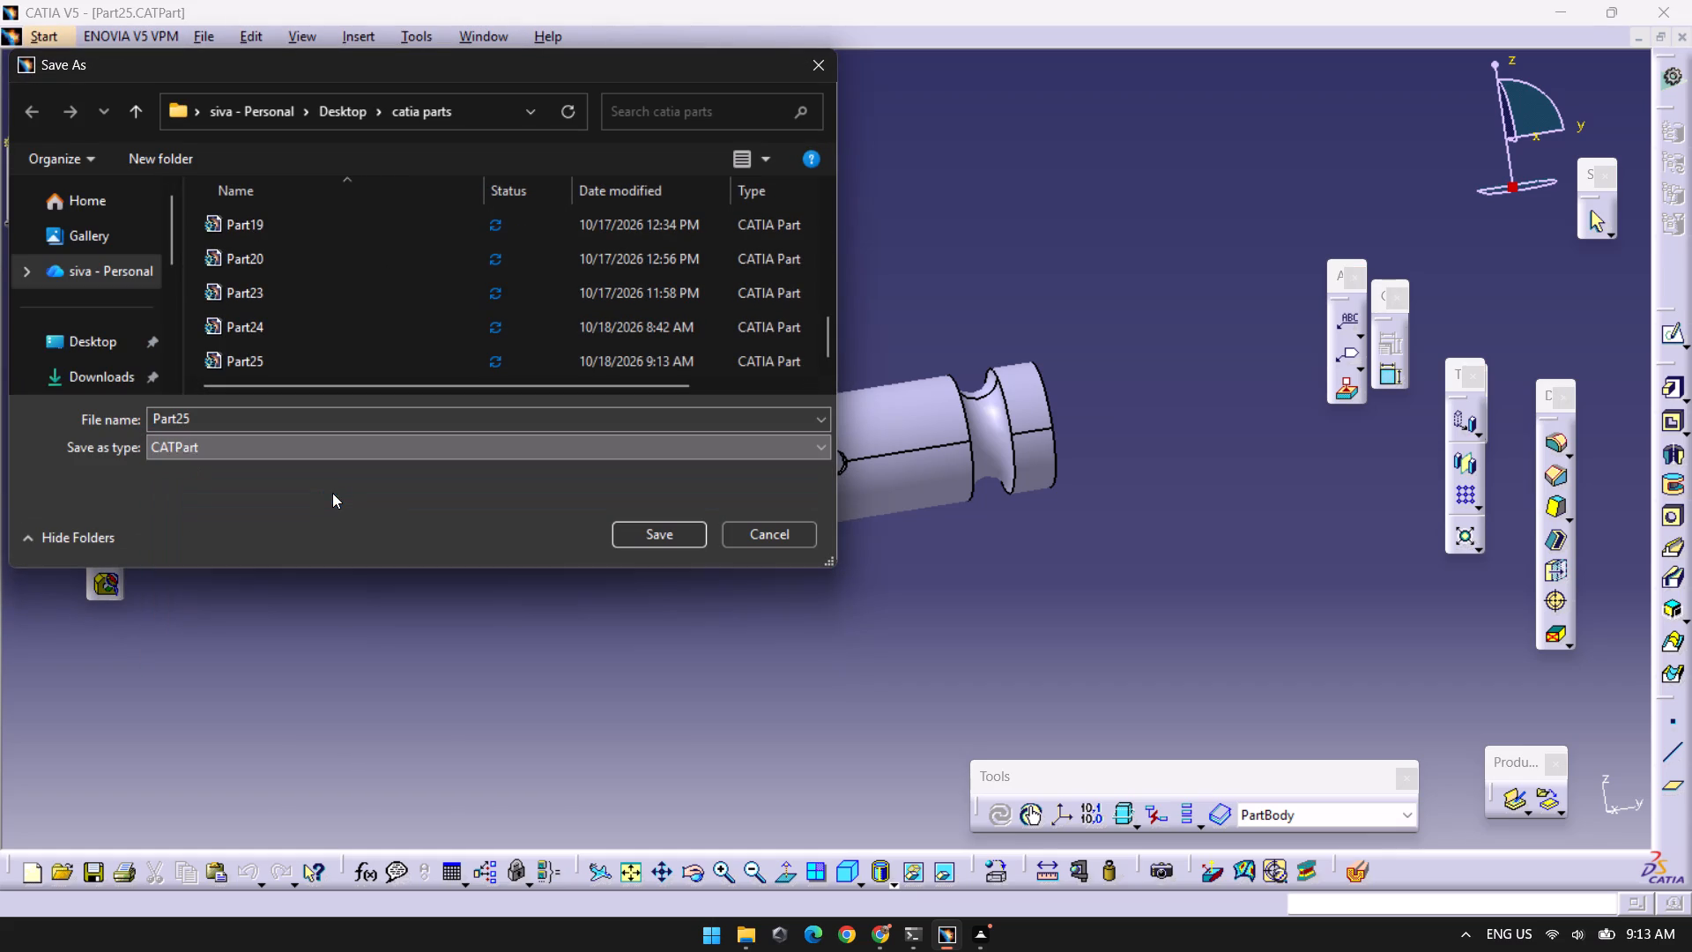
left_click(641, 538)
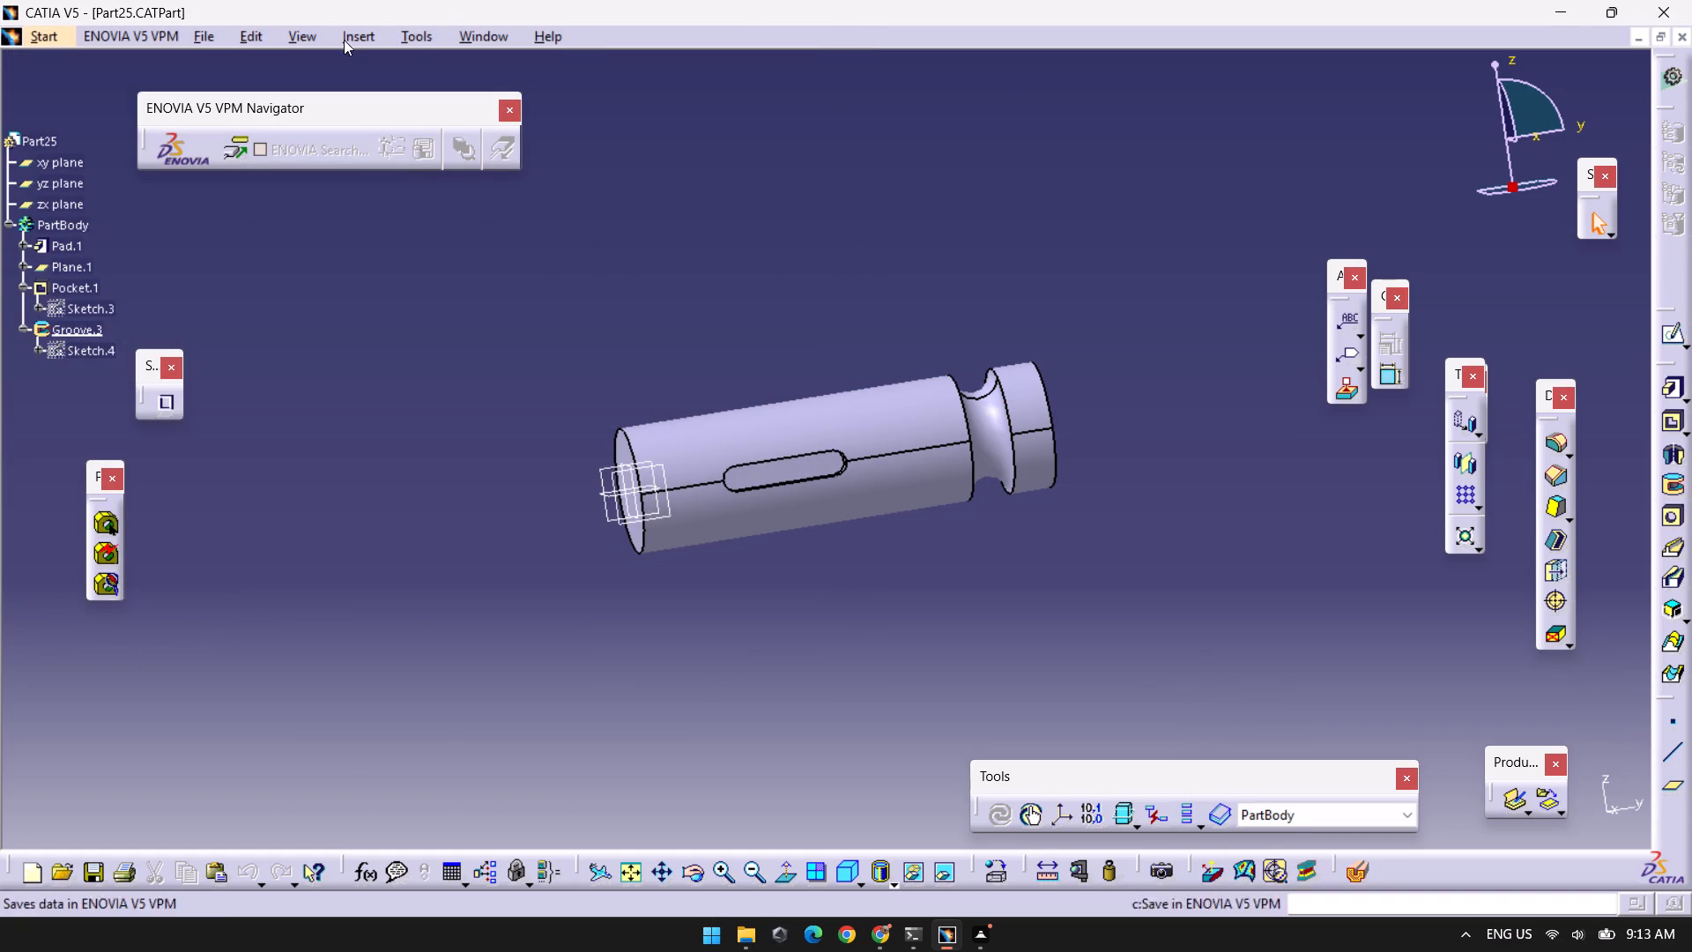
Stop the running macro recording.
left_click(442, 36)
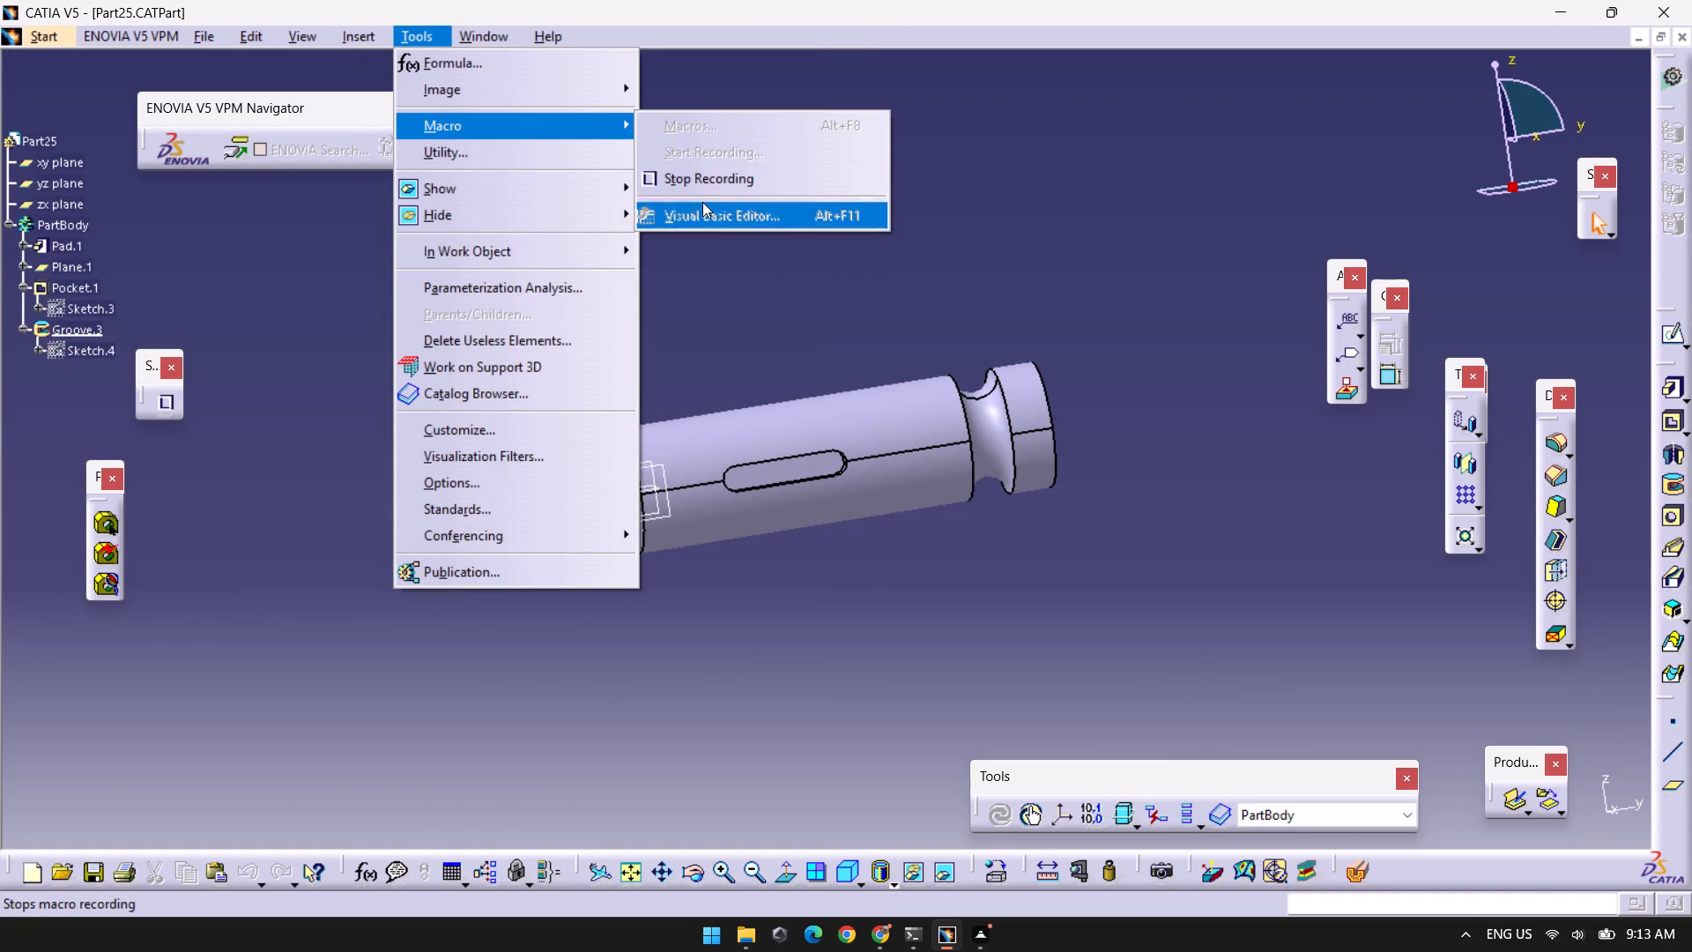
left_click(706, 171)
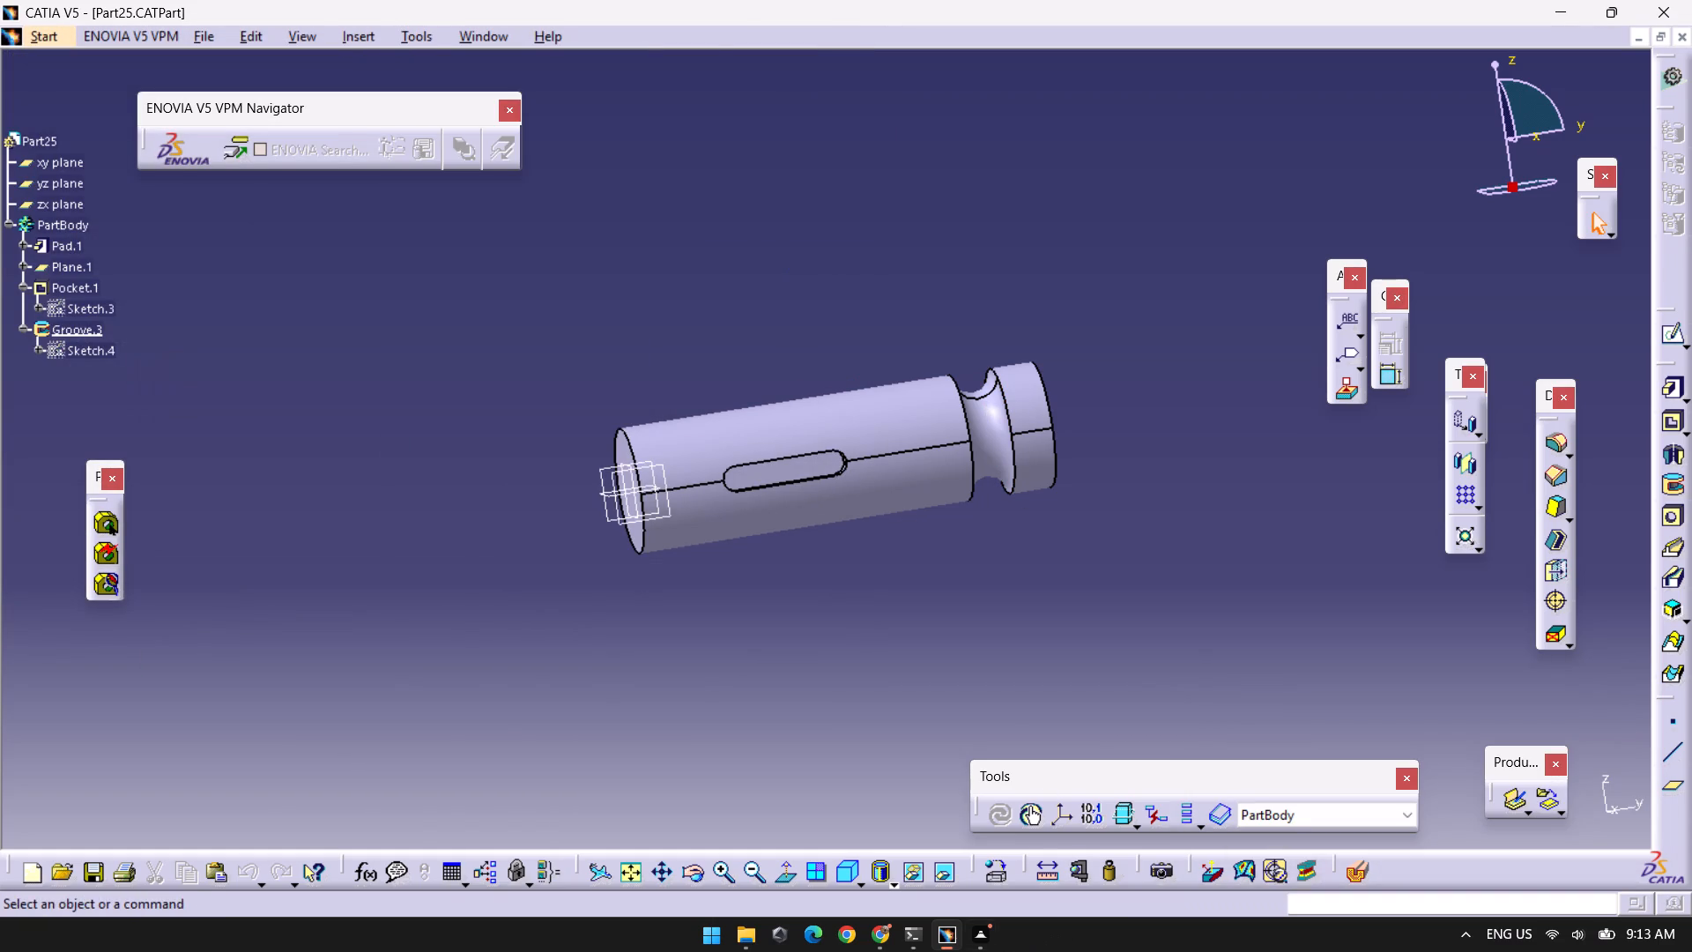